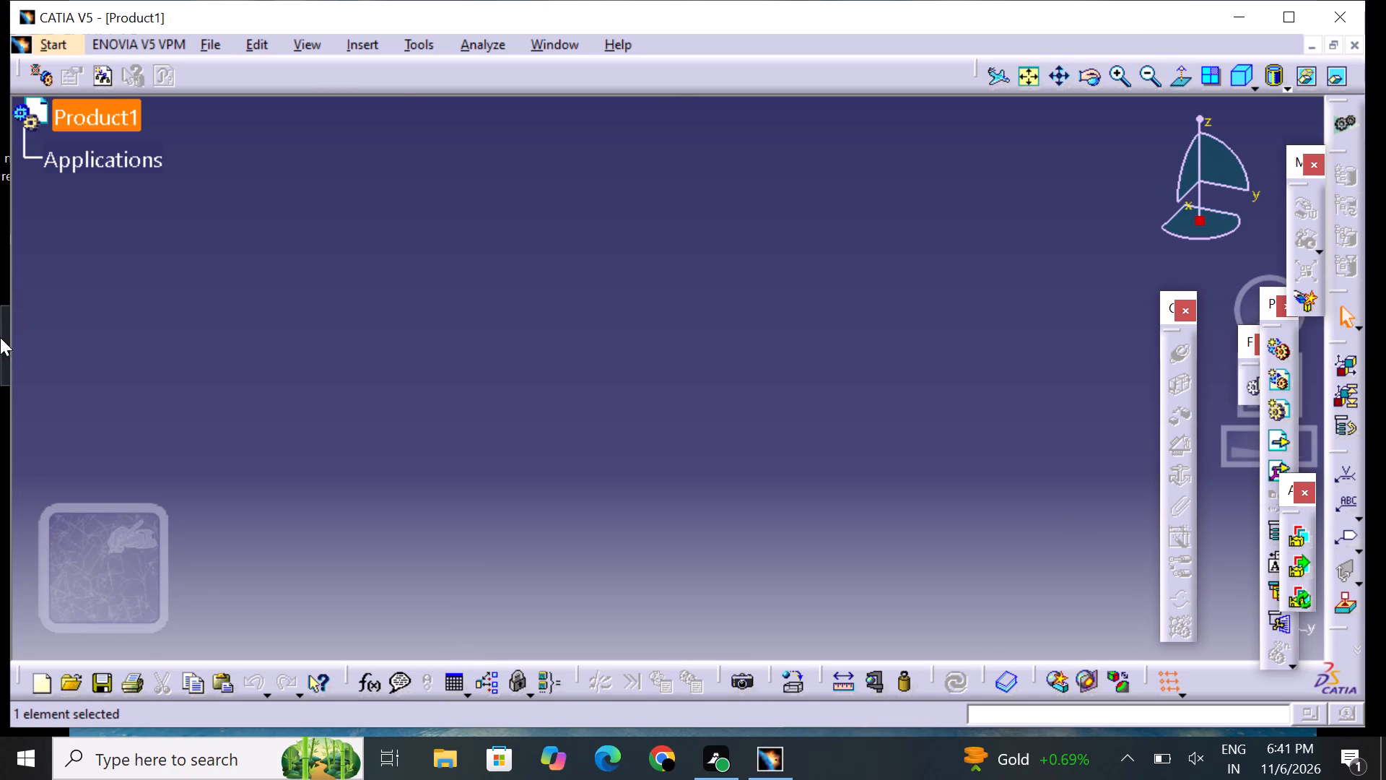
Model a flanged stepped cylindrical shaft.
Switch to the Part Design workbench and add a new part to Product1.
click(45, 47)
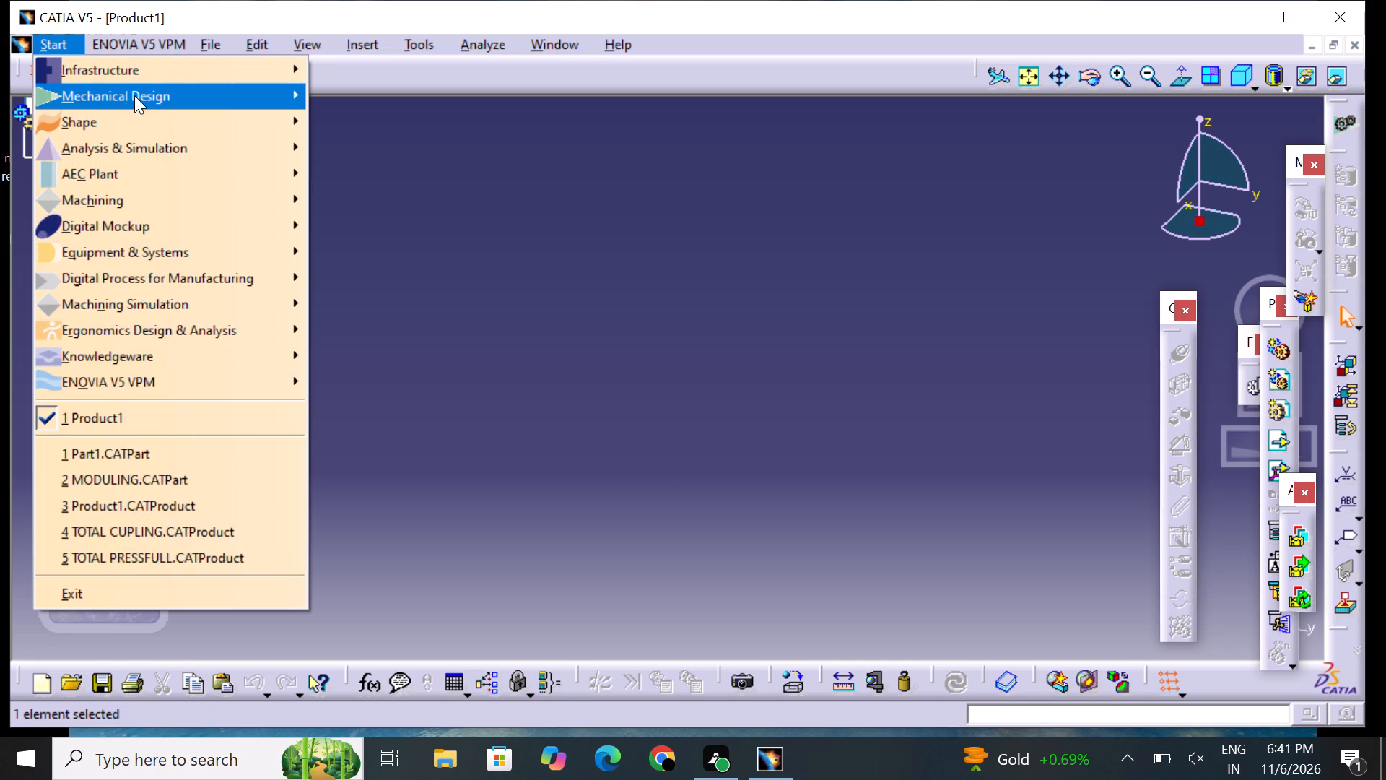
click(134, 95)
click(523, 94)
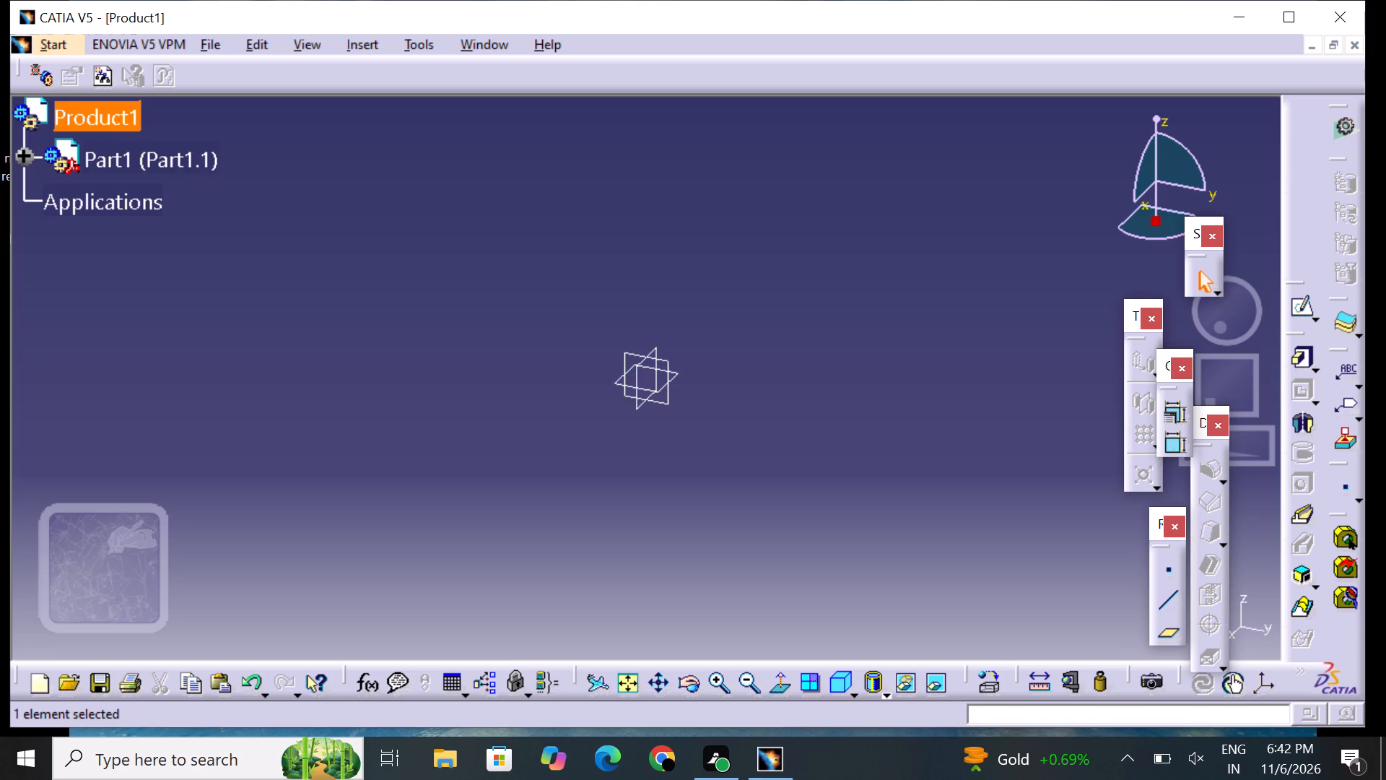
Open a new sketch on the part's xy plane.
drag(676, 373, 689, 350)
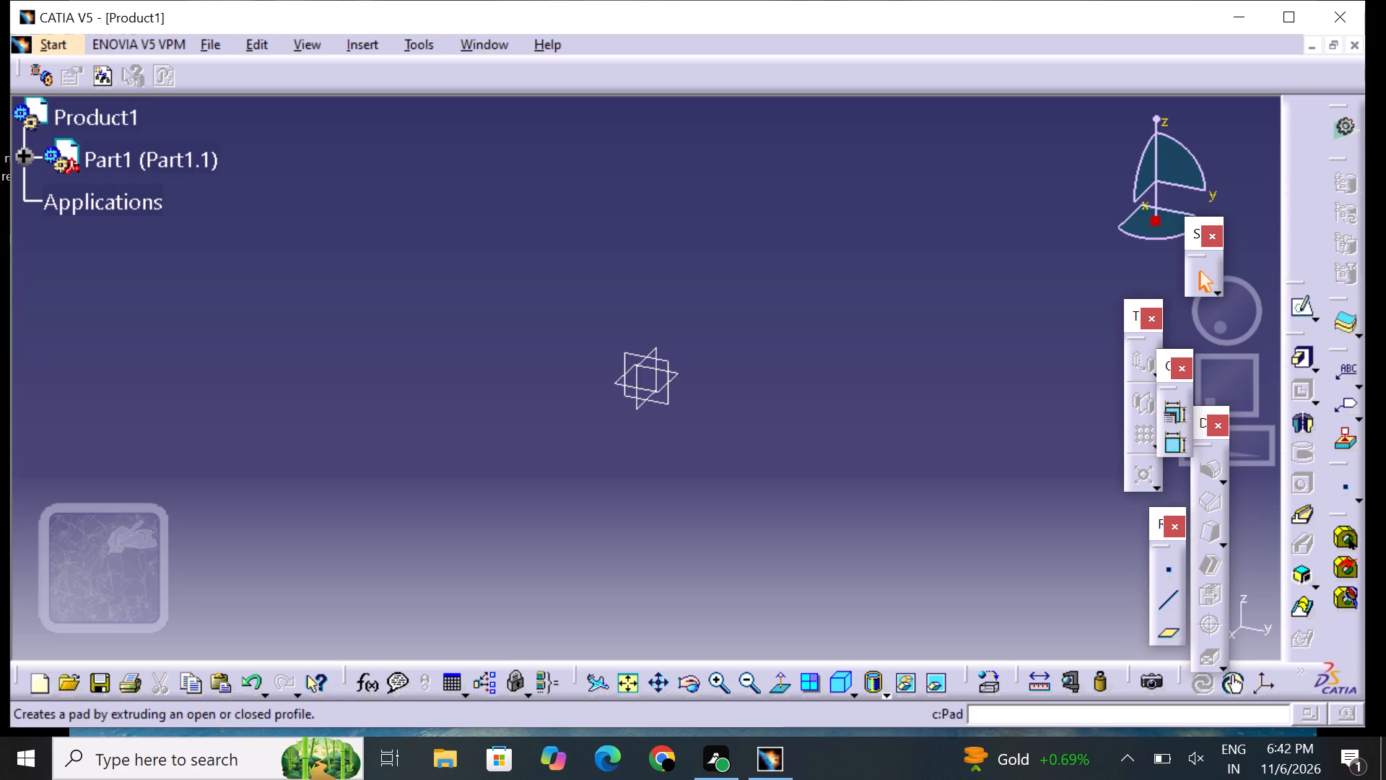
click(676, 372)
click(1300, 304)
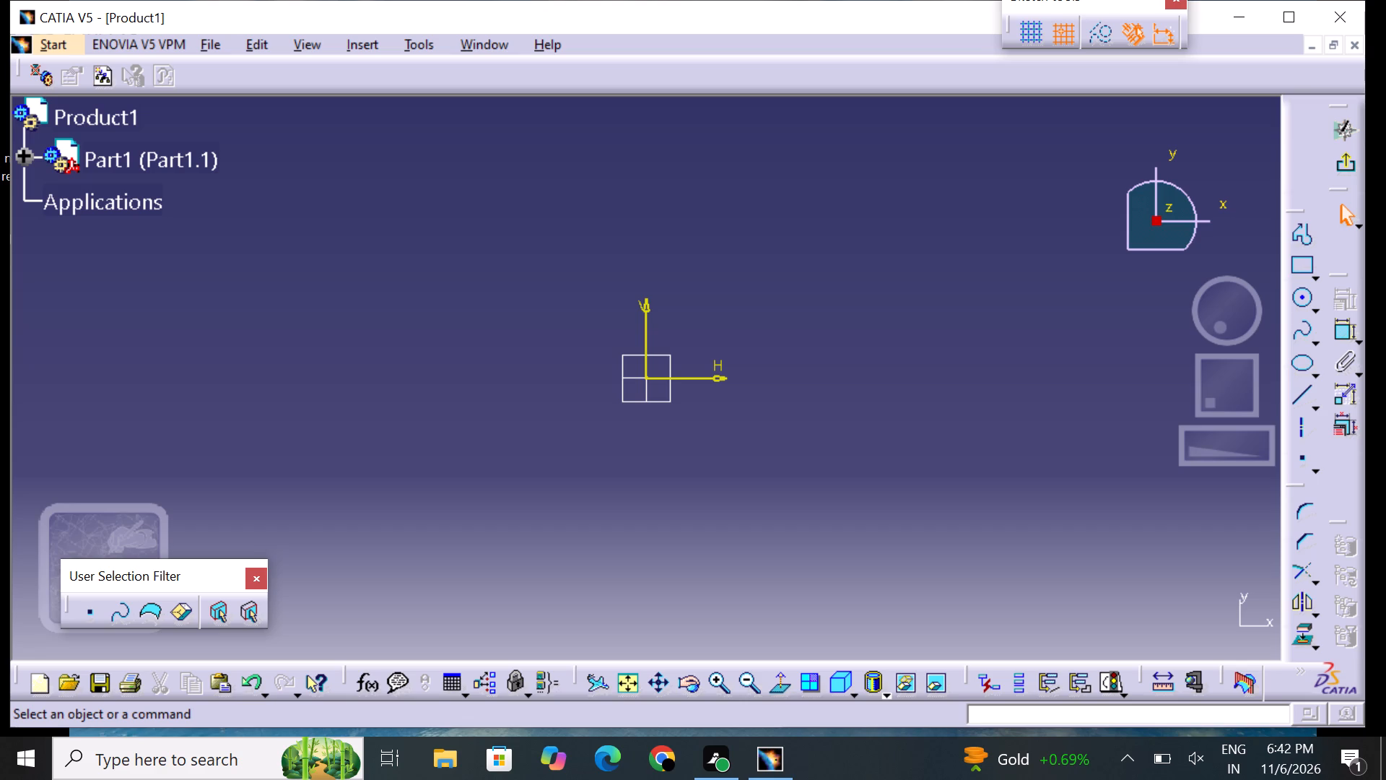
Sketch a circle about 72 mm in diameter centred on the sketch origin.
click(1299, 312)
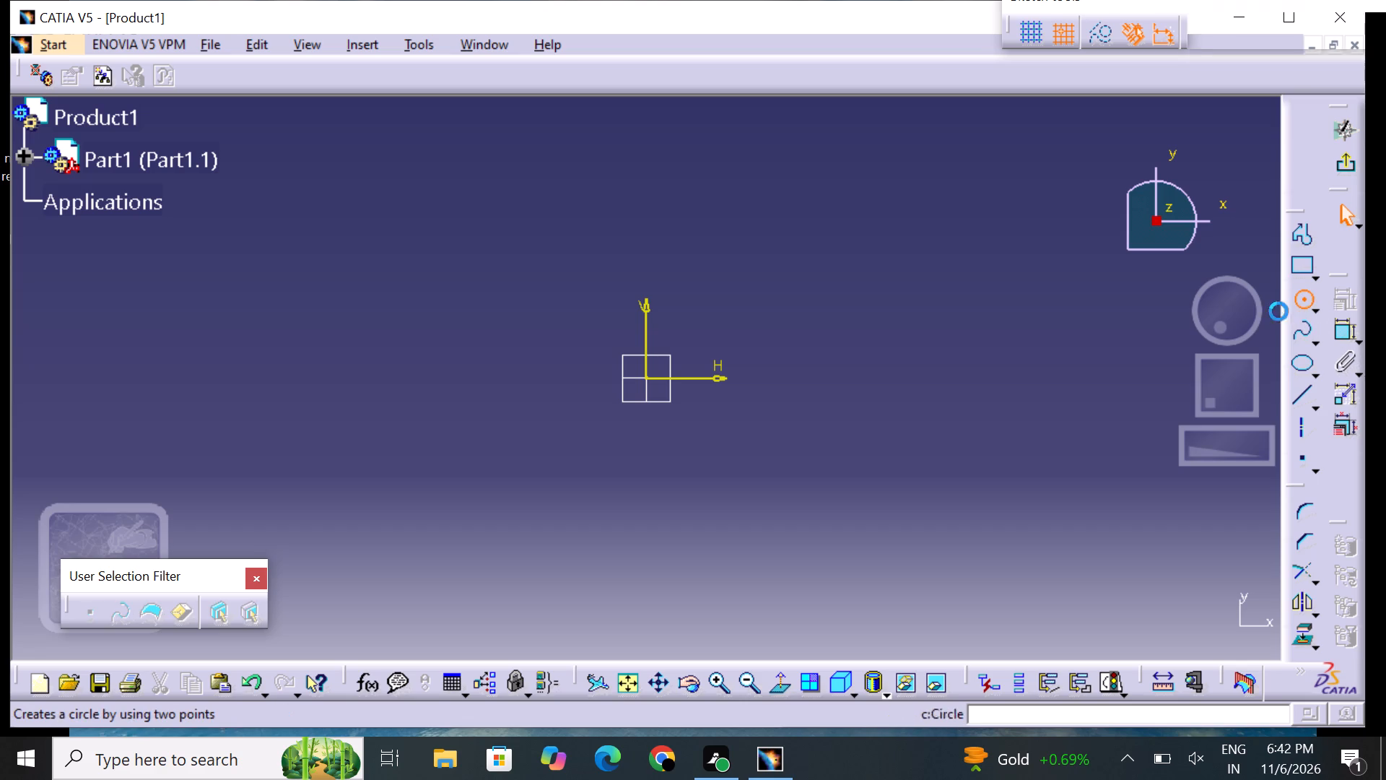
click(651, 376)
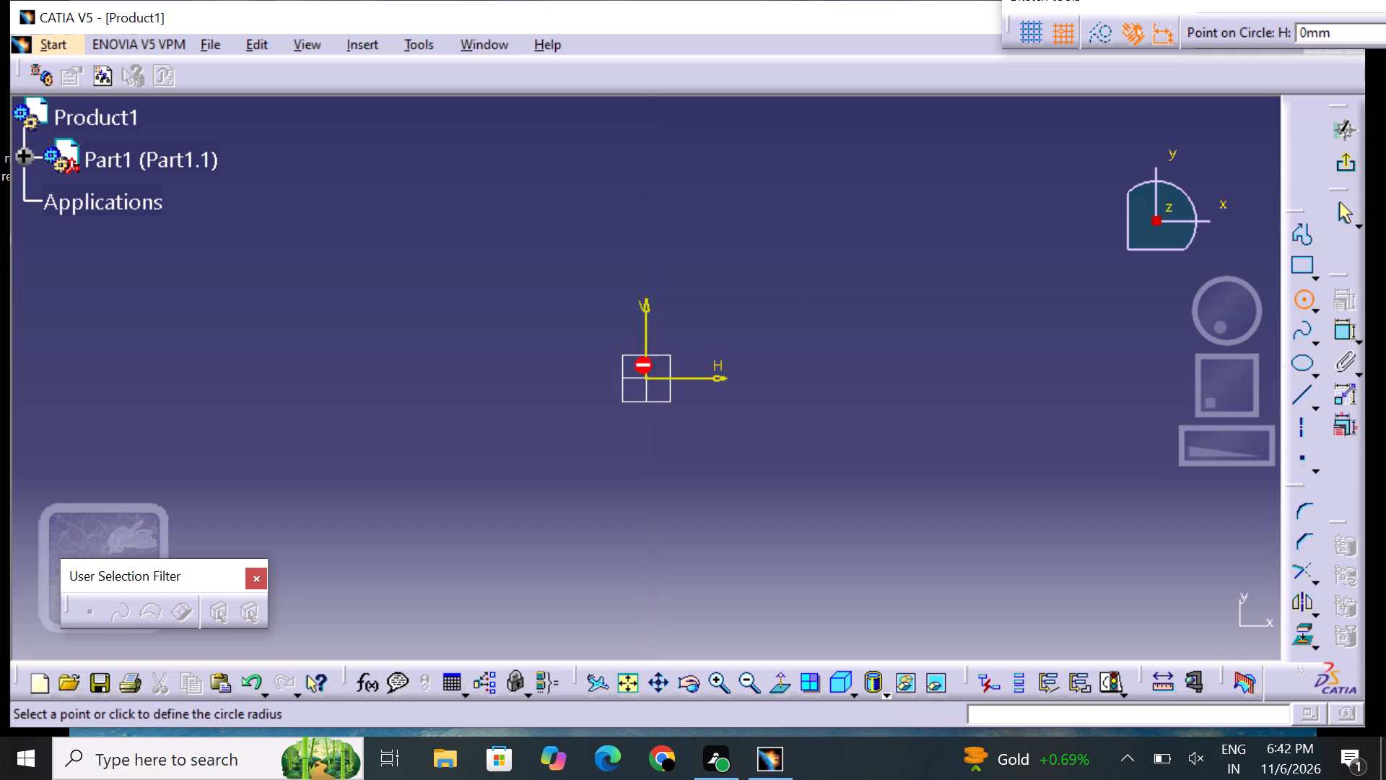
click(706, 334)
click(849, 376)
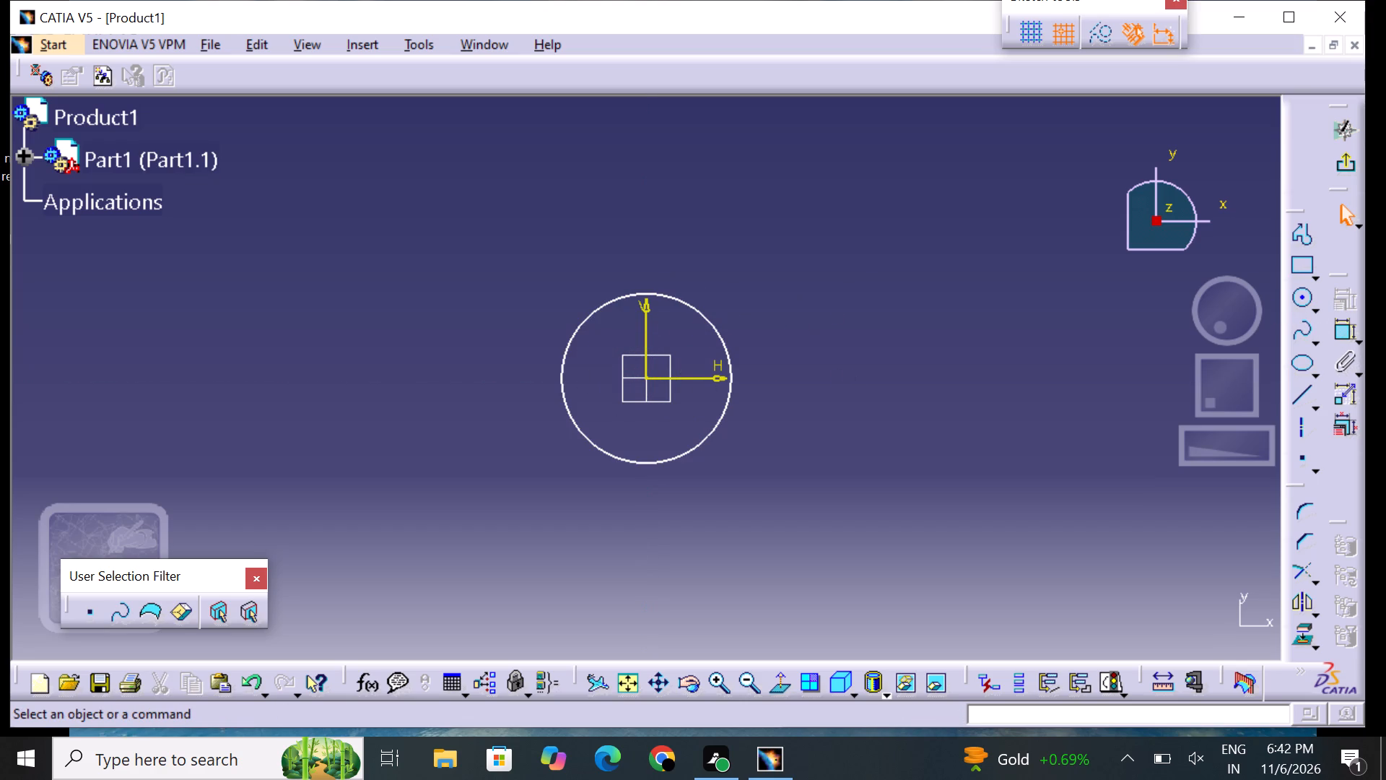
Sketch a centred rectangle about 160 mm wide and 180 mm high around the origin, enclosing the circle.
click(1317, 277)
click(1331, 295)
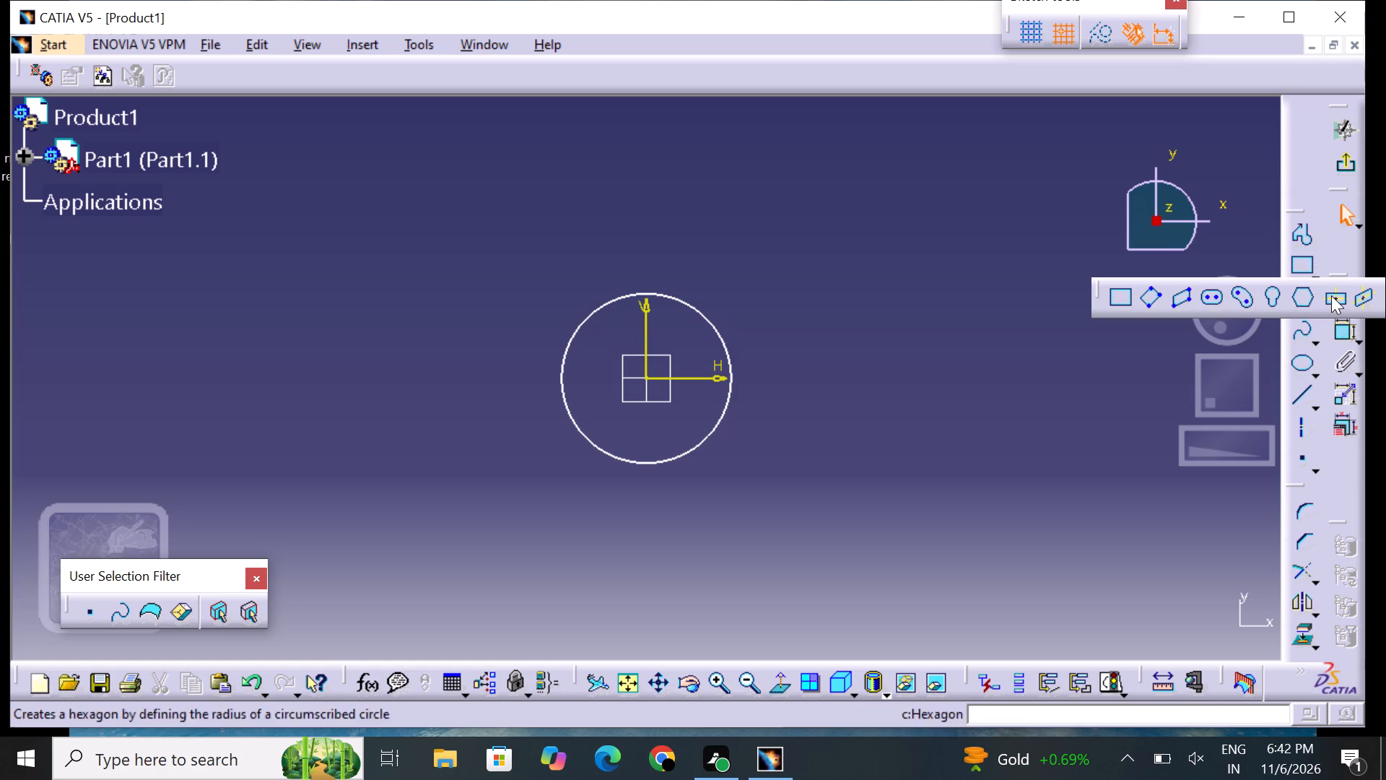
click(1305, 272)
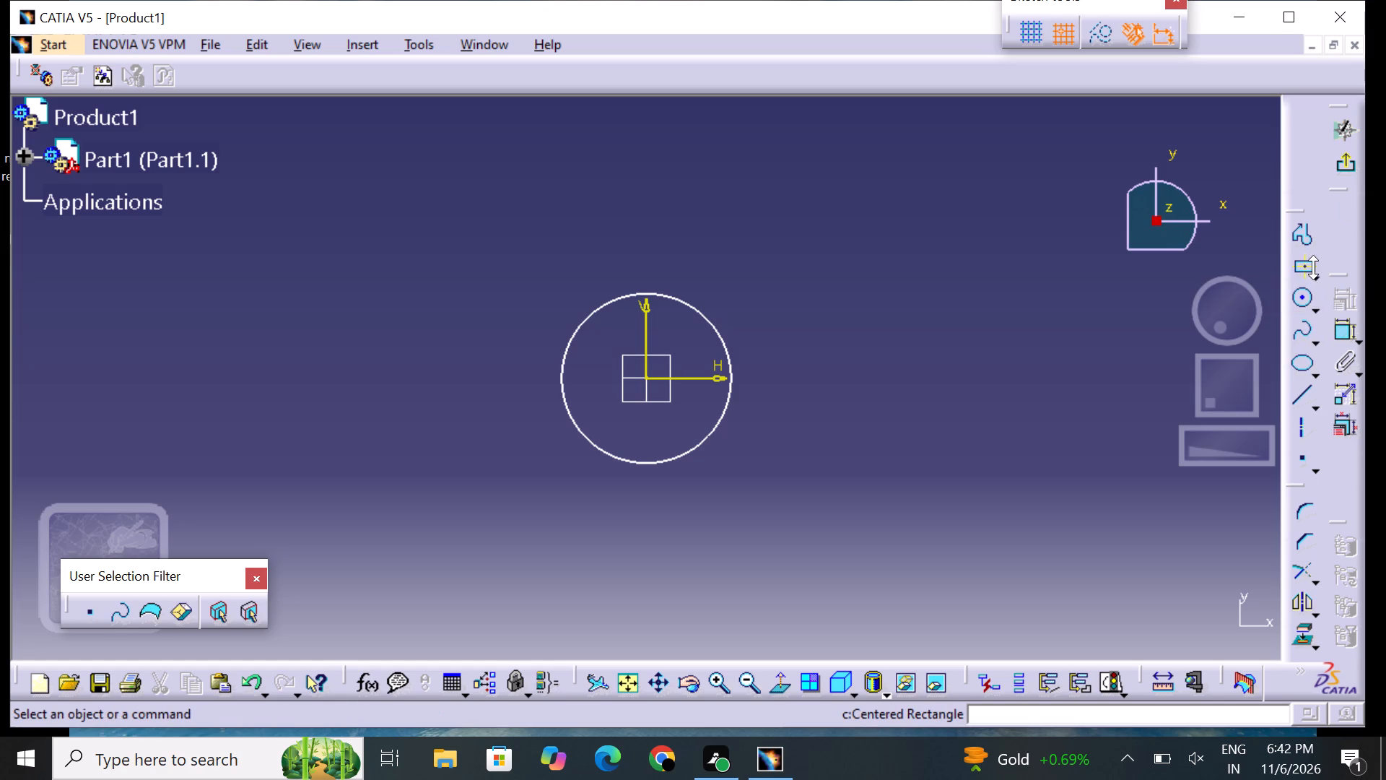
click(1313, 267)
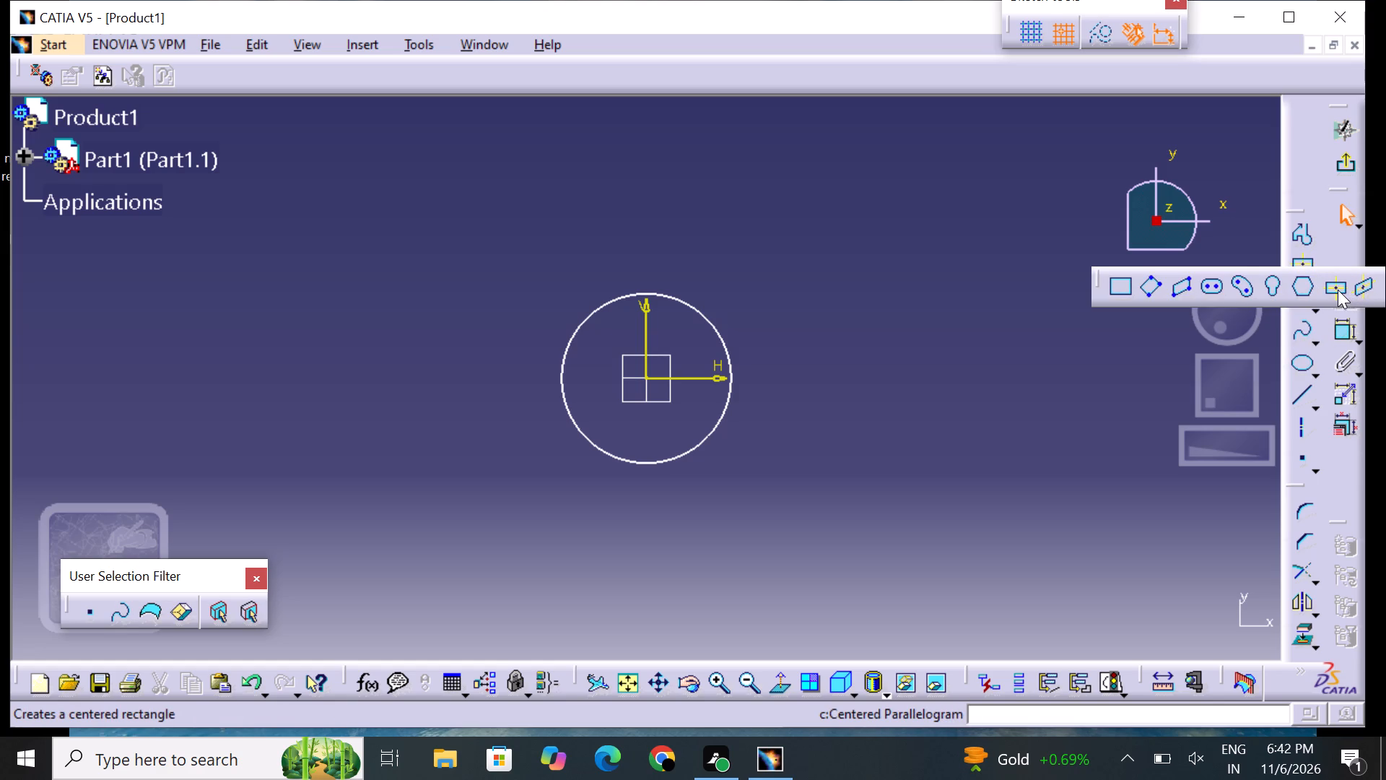
click(1338, 290)
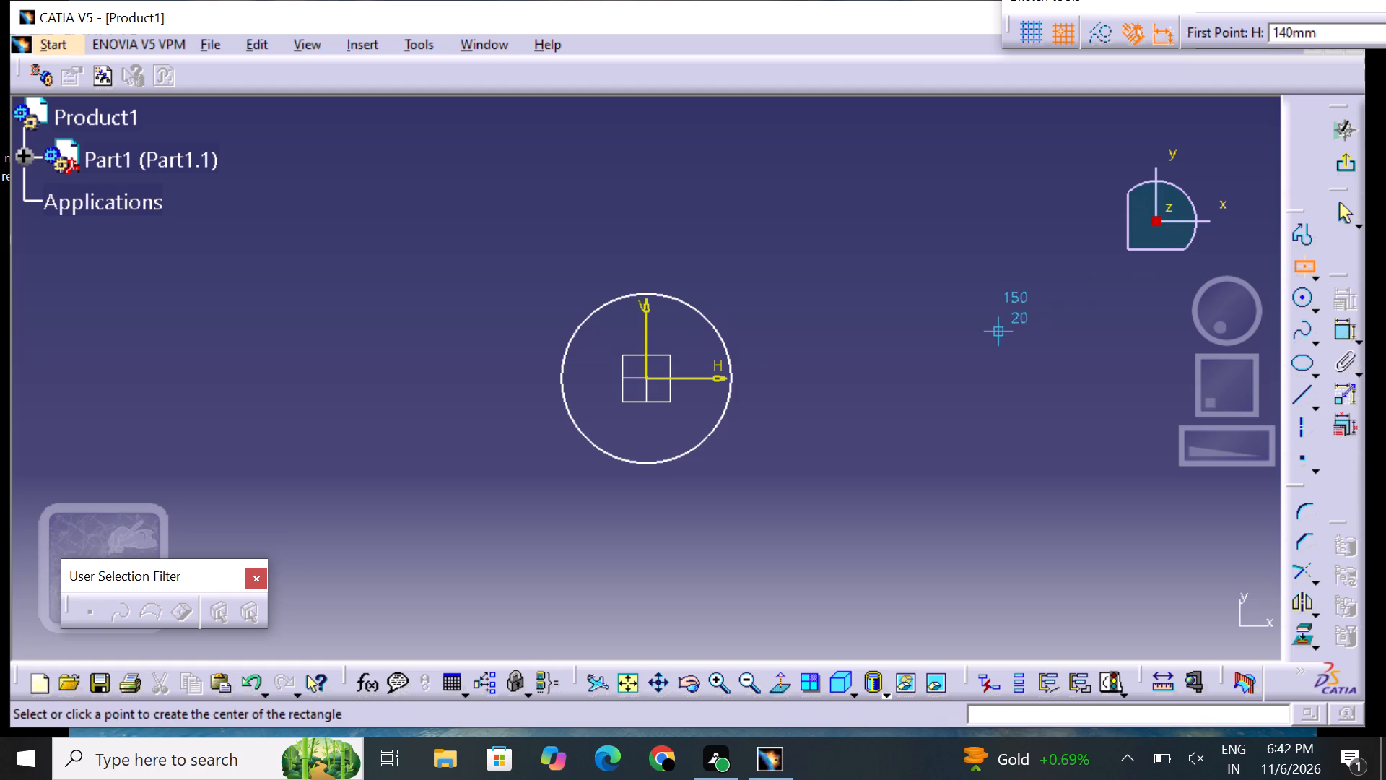
click(649, 376)
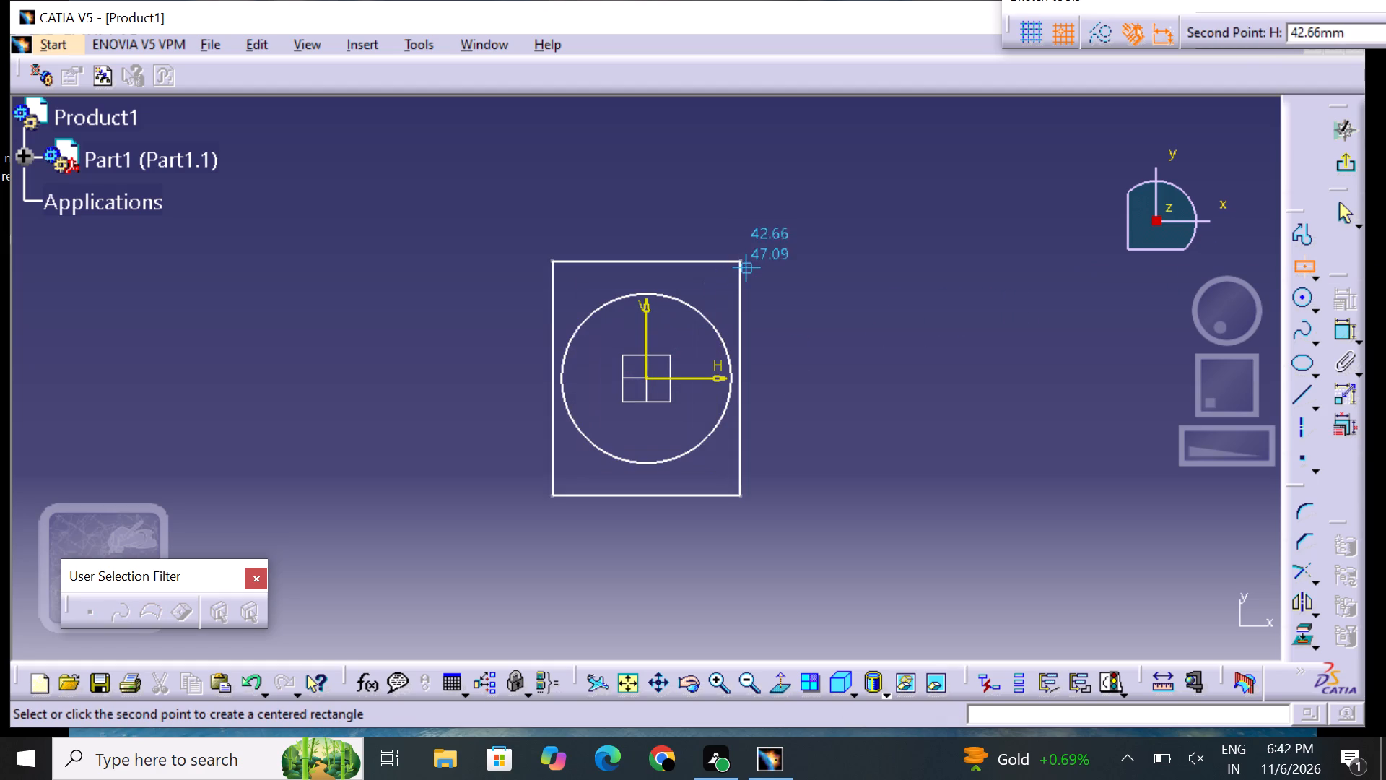
click(824, 165)
click(1019, 269)
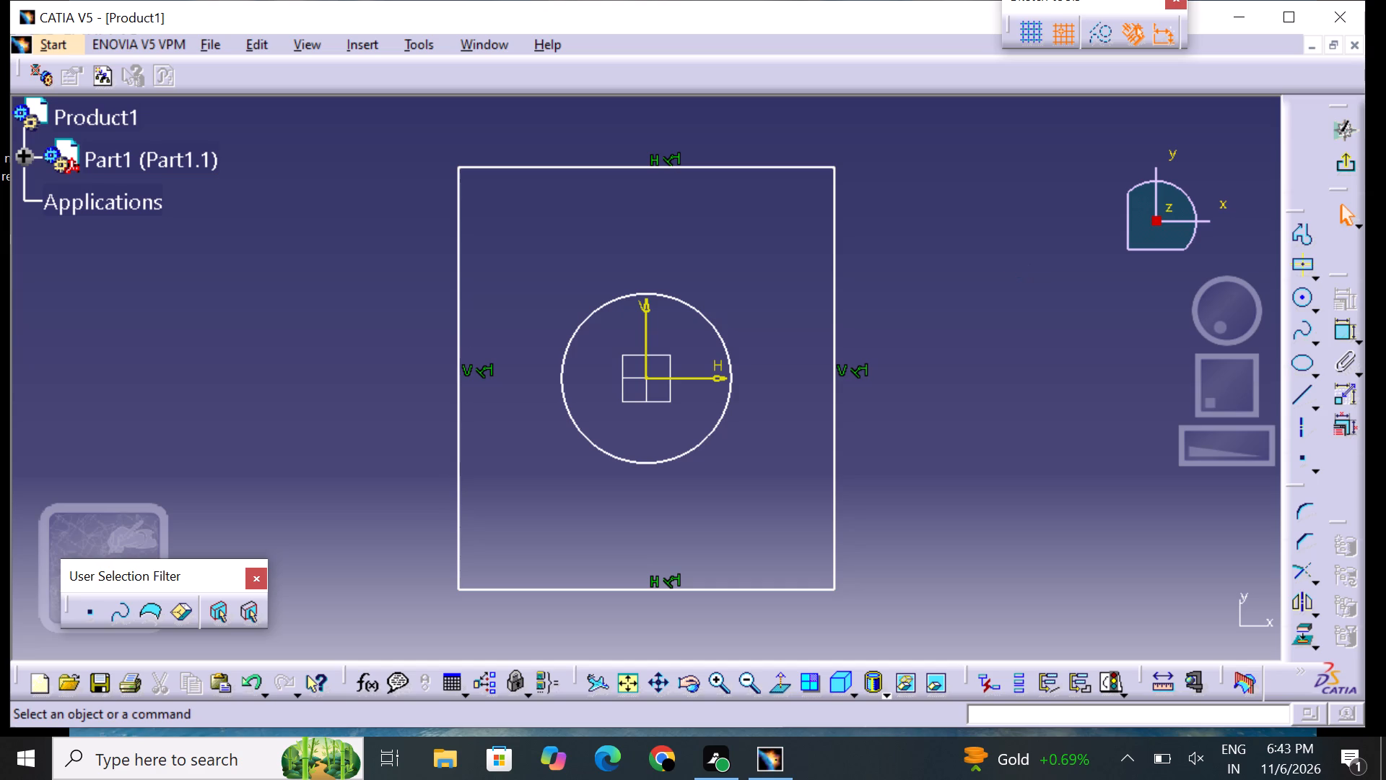
Dimension the rectangle's width and set it to 60 mm.
click(1347, 327)
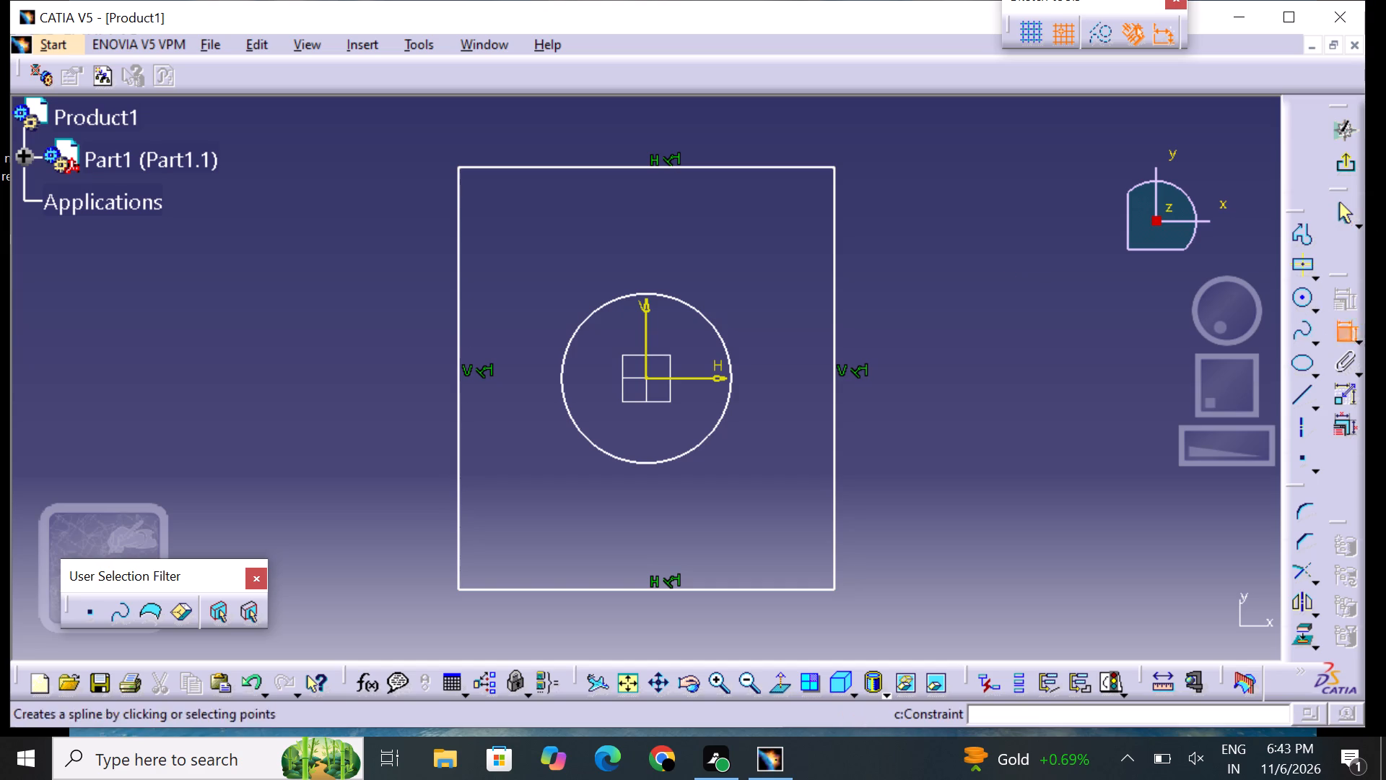
click(619, 589)
click(621, 617)
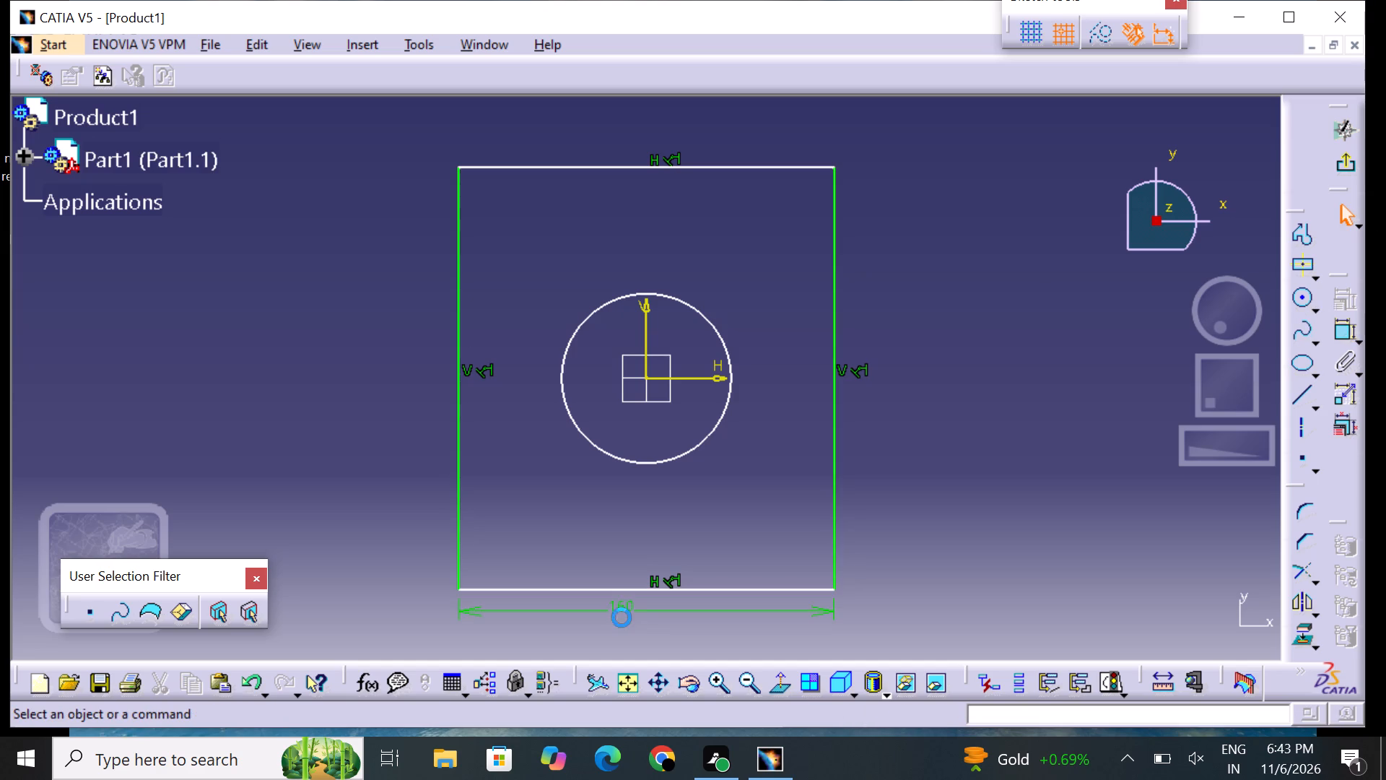
double_click(624, 607)
key(BackSpace)
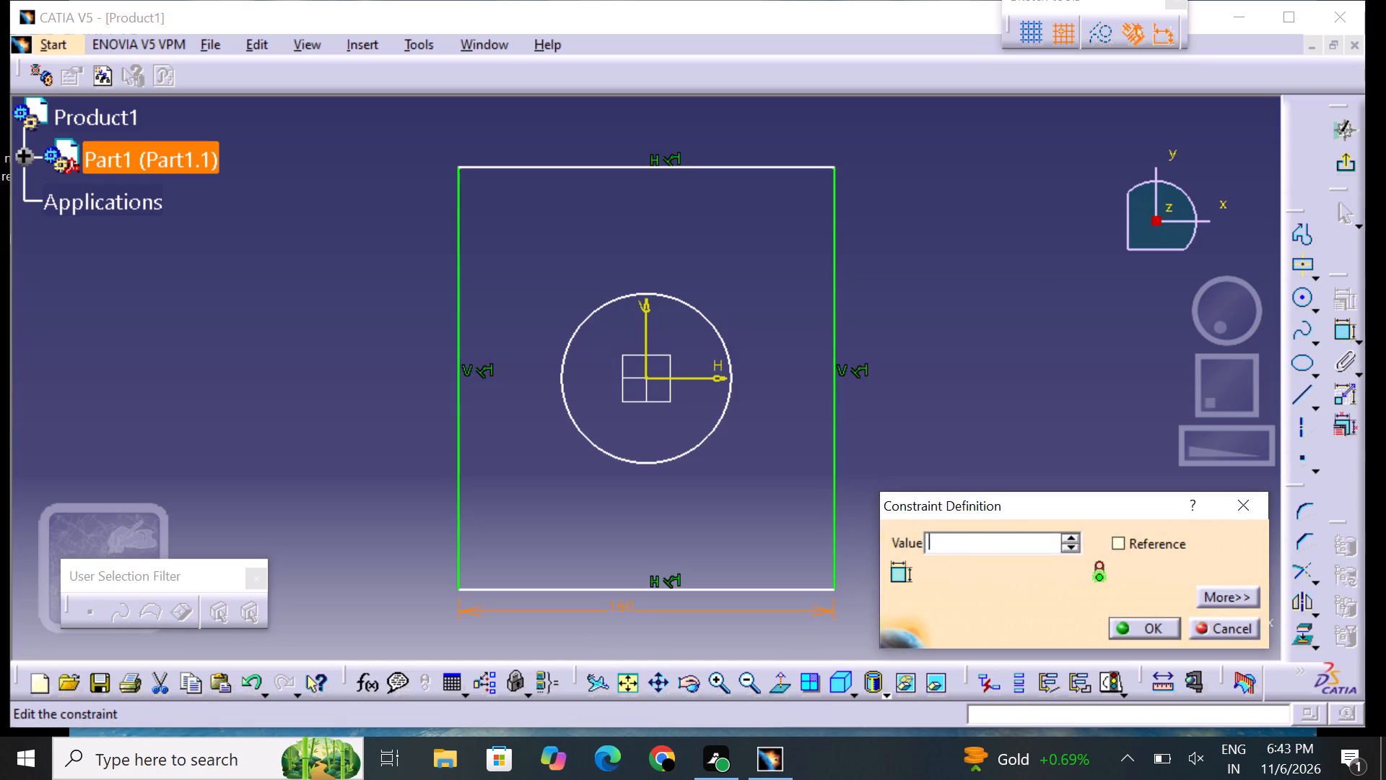
key(6)
key(0)
key(Return)
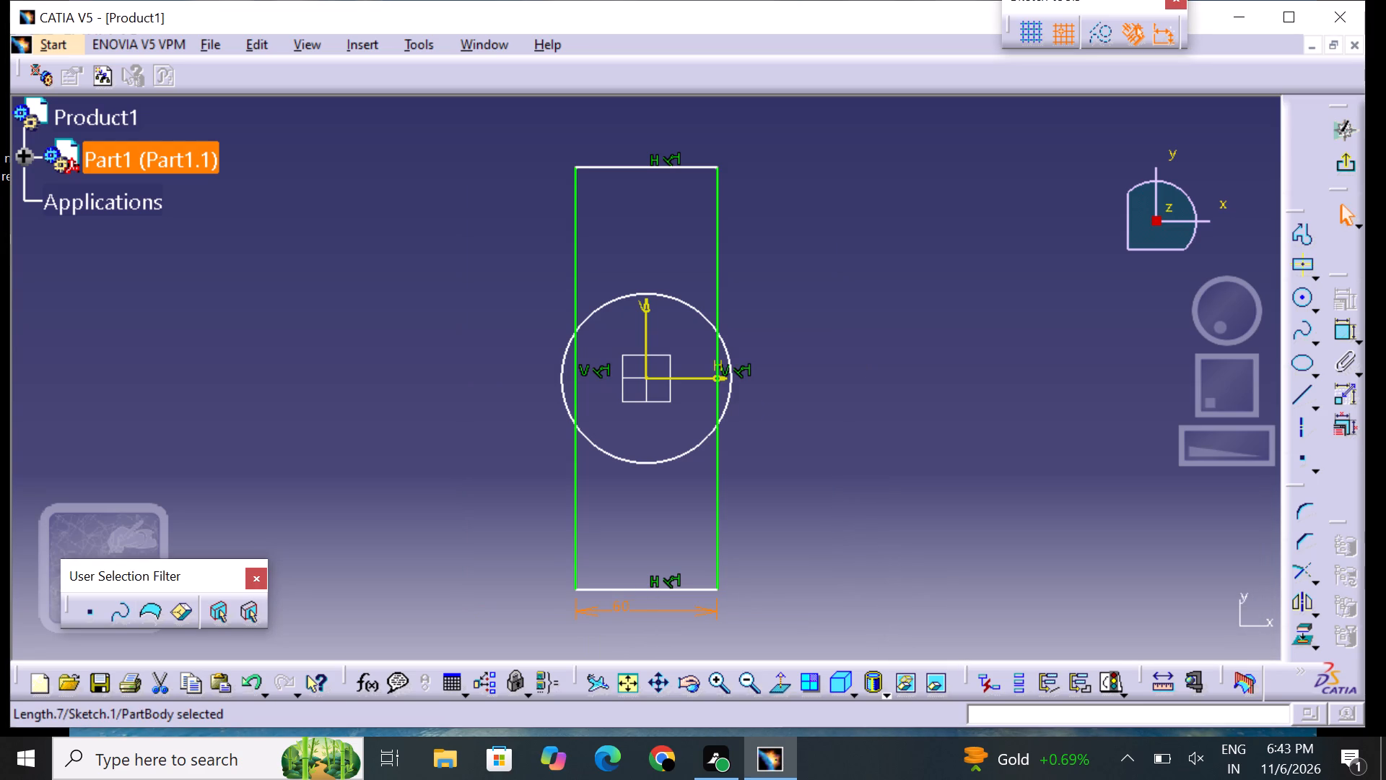
drag(746, 409, 774, 421)
Dimension the rectangle's height and set it to 100 mm.
click(1339, 342)
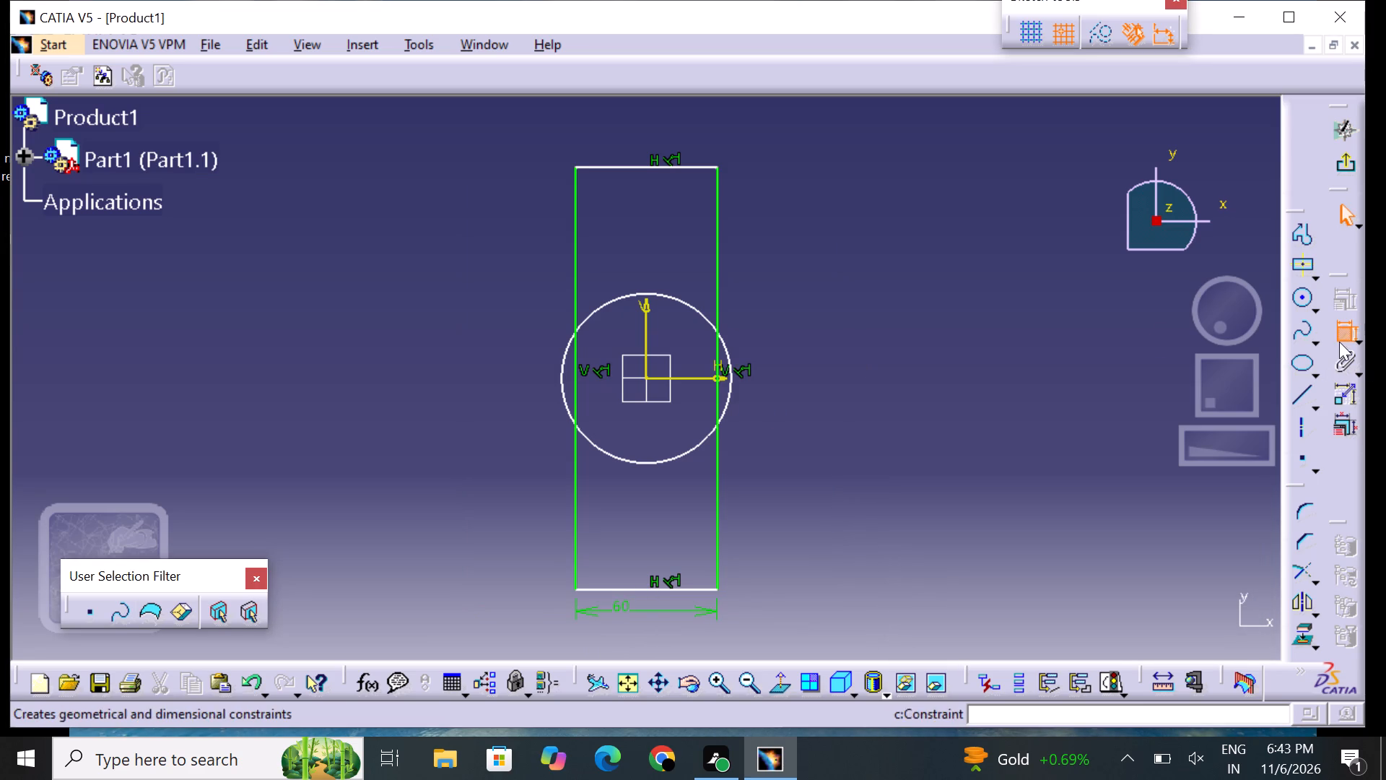
drag(717, 477, 731, 472)
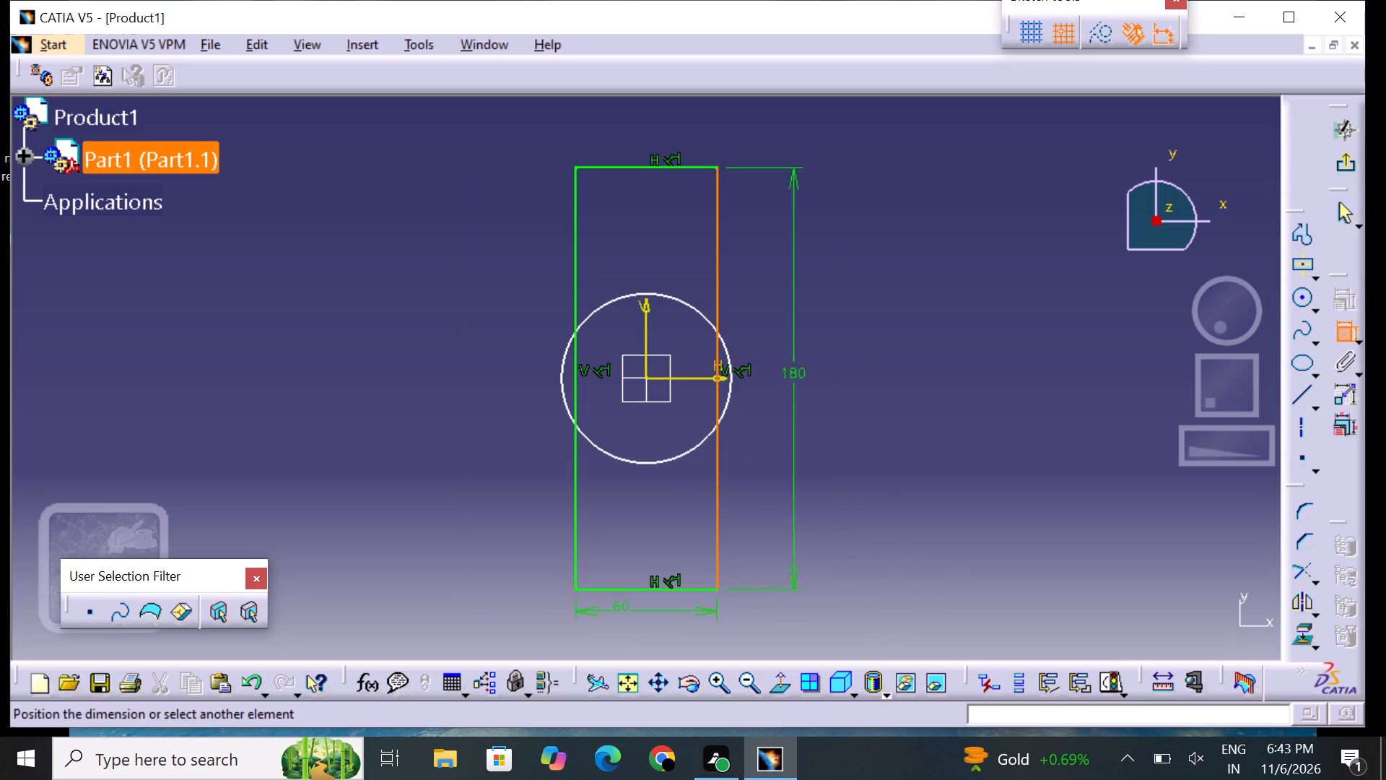
drag(805, 438, 811, 428)
double_click(811, 426)
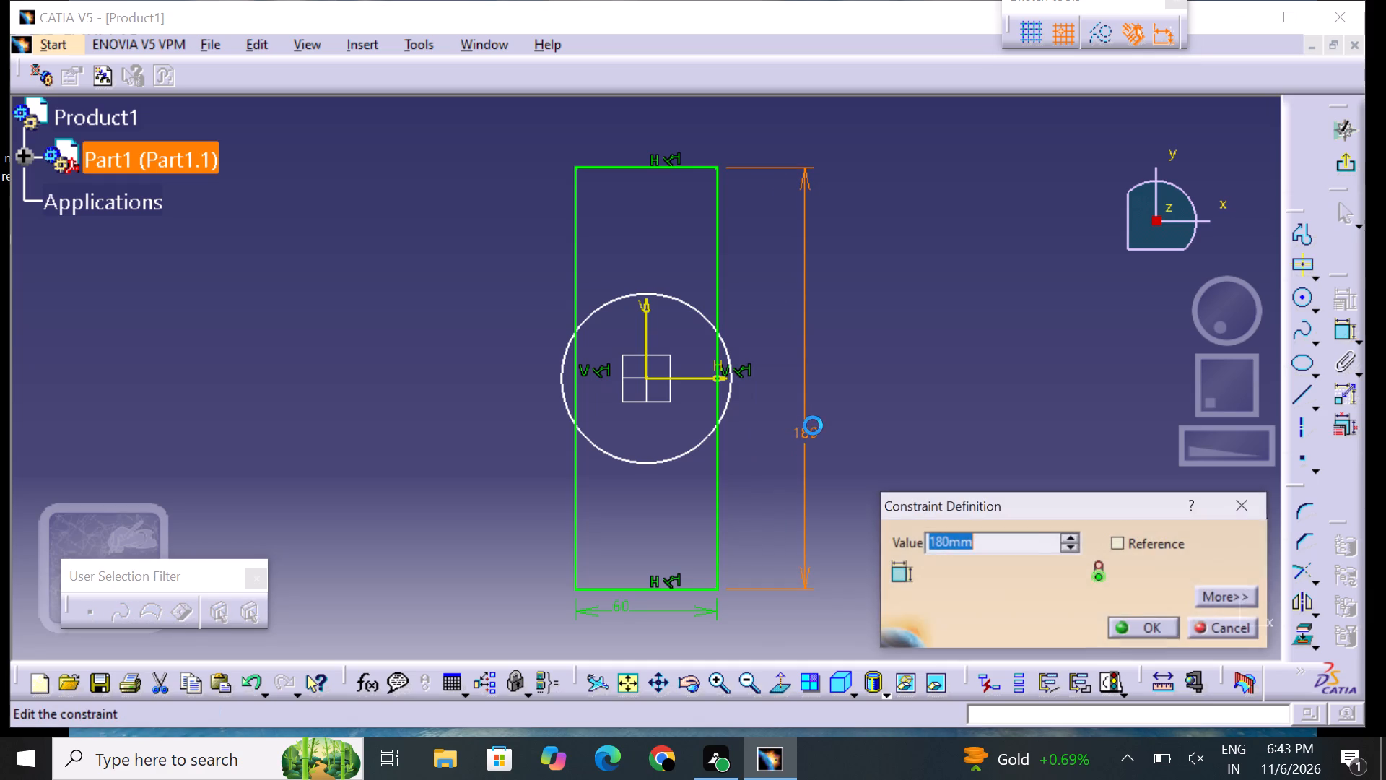
key(BackSpace)
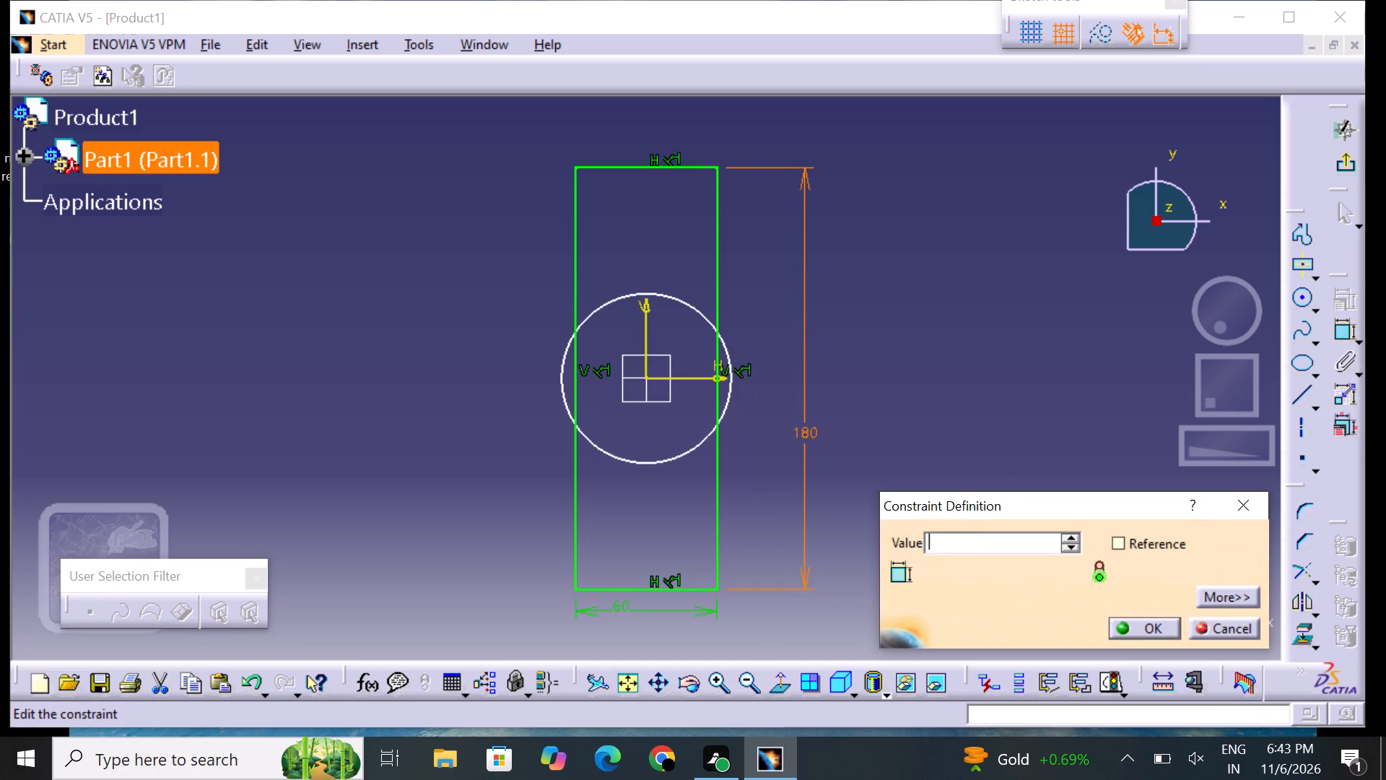
key(1)
key(0)
key(0)
key(Return)
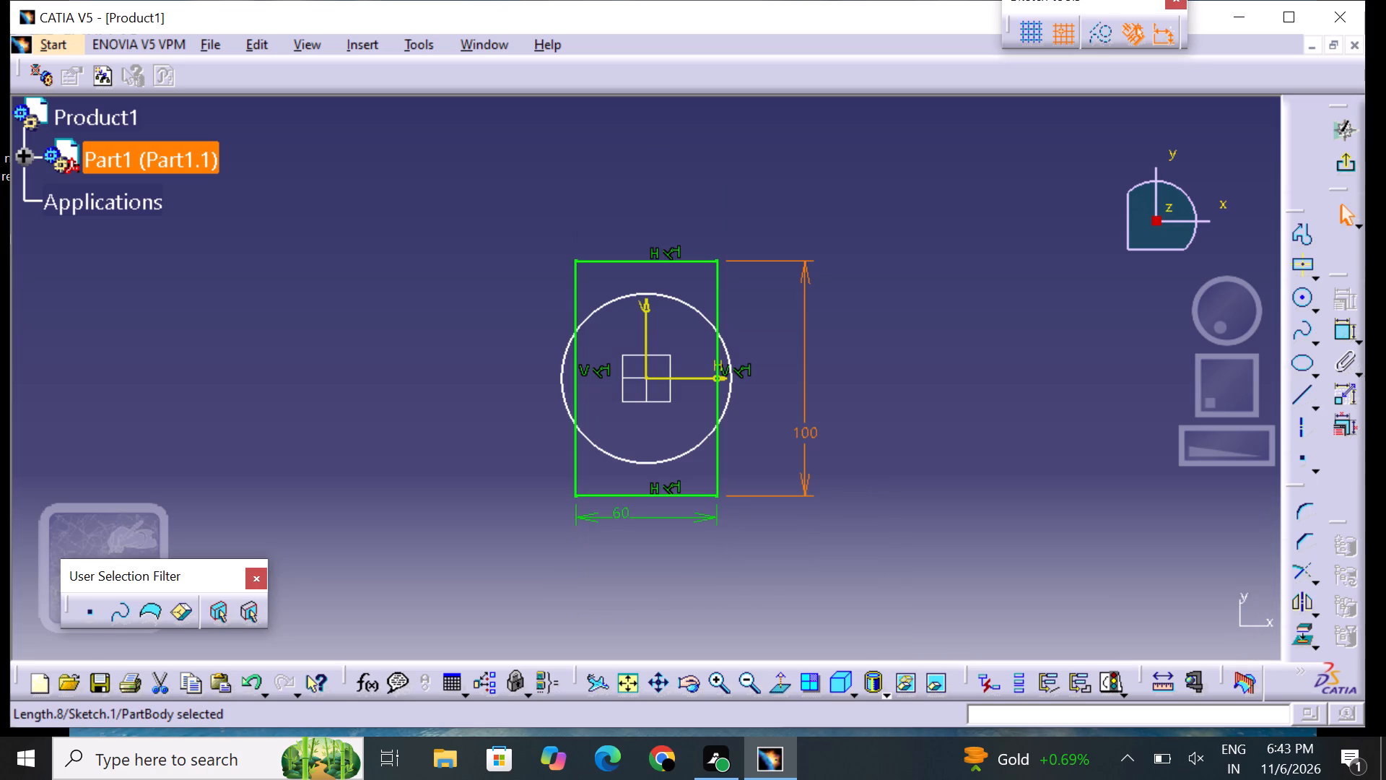
click(892, 285)
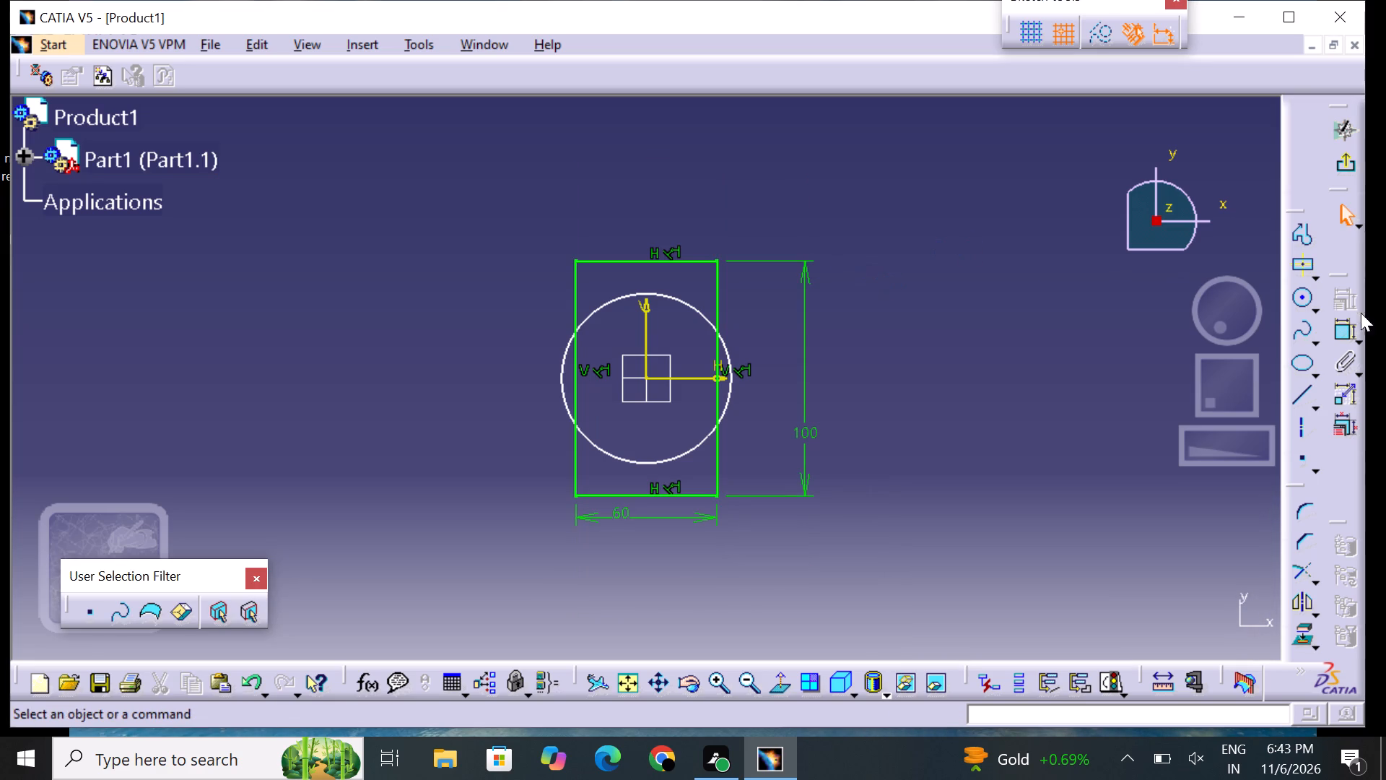
Dimension the circle's diameter and set it to 60 mm.
click(1337, 334)
click(606, 459)
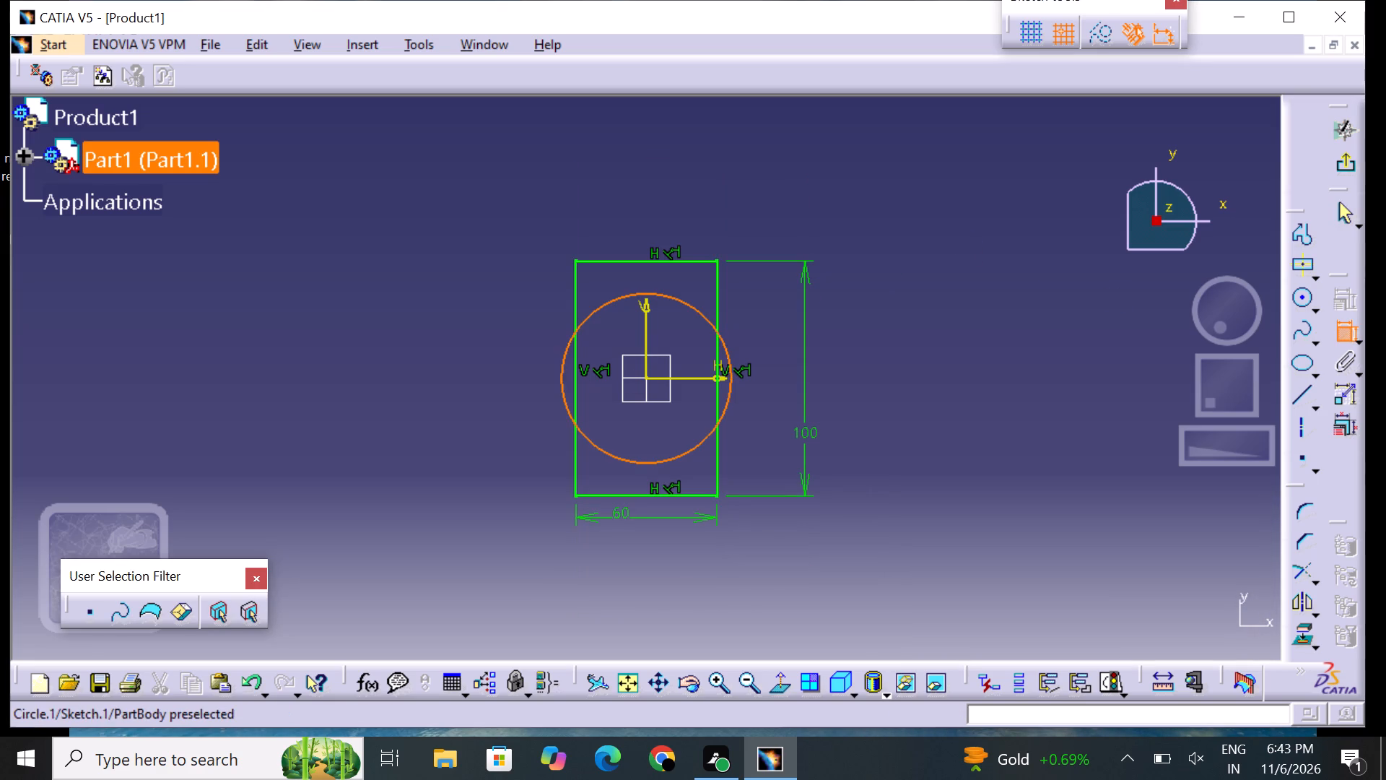
click(479, 441)
double_click(479, 436)
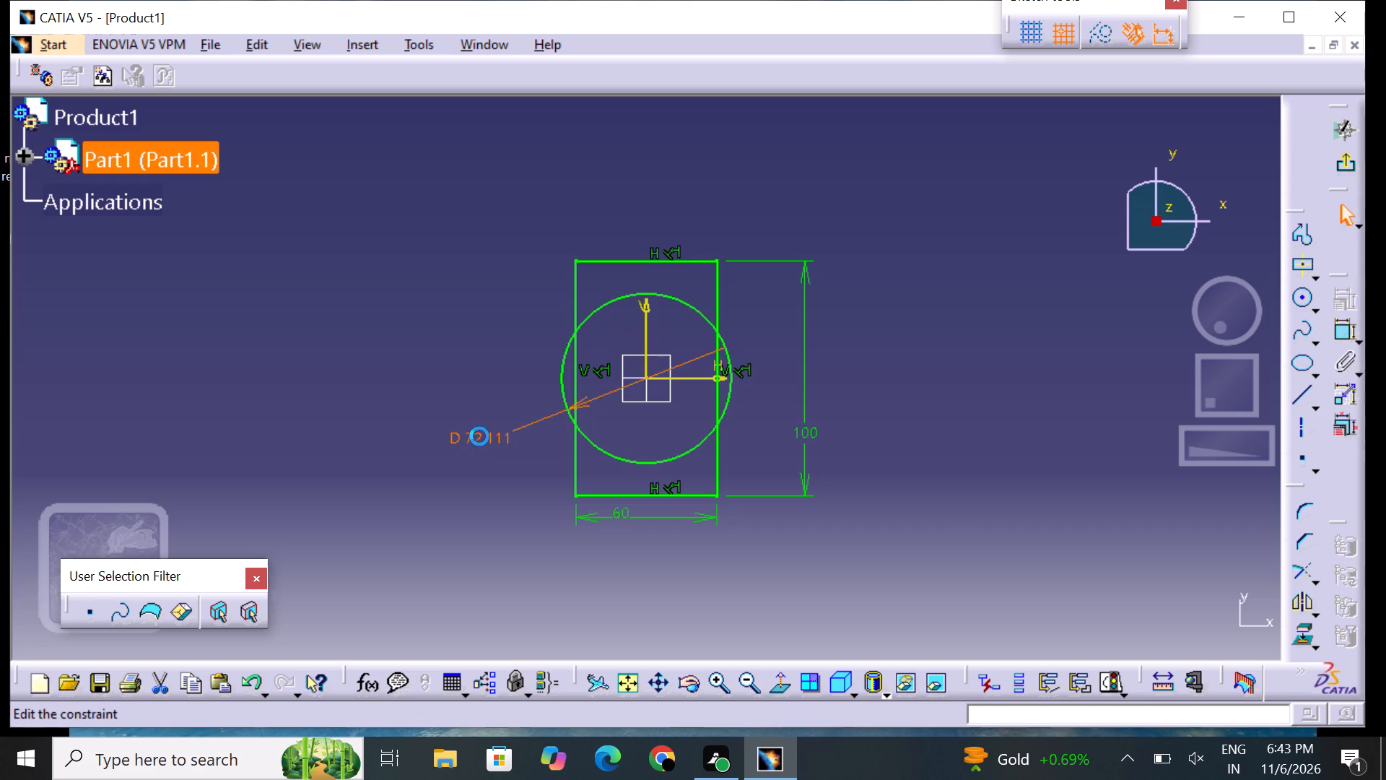
key(BackSpace)
key(6)
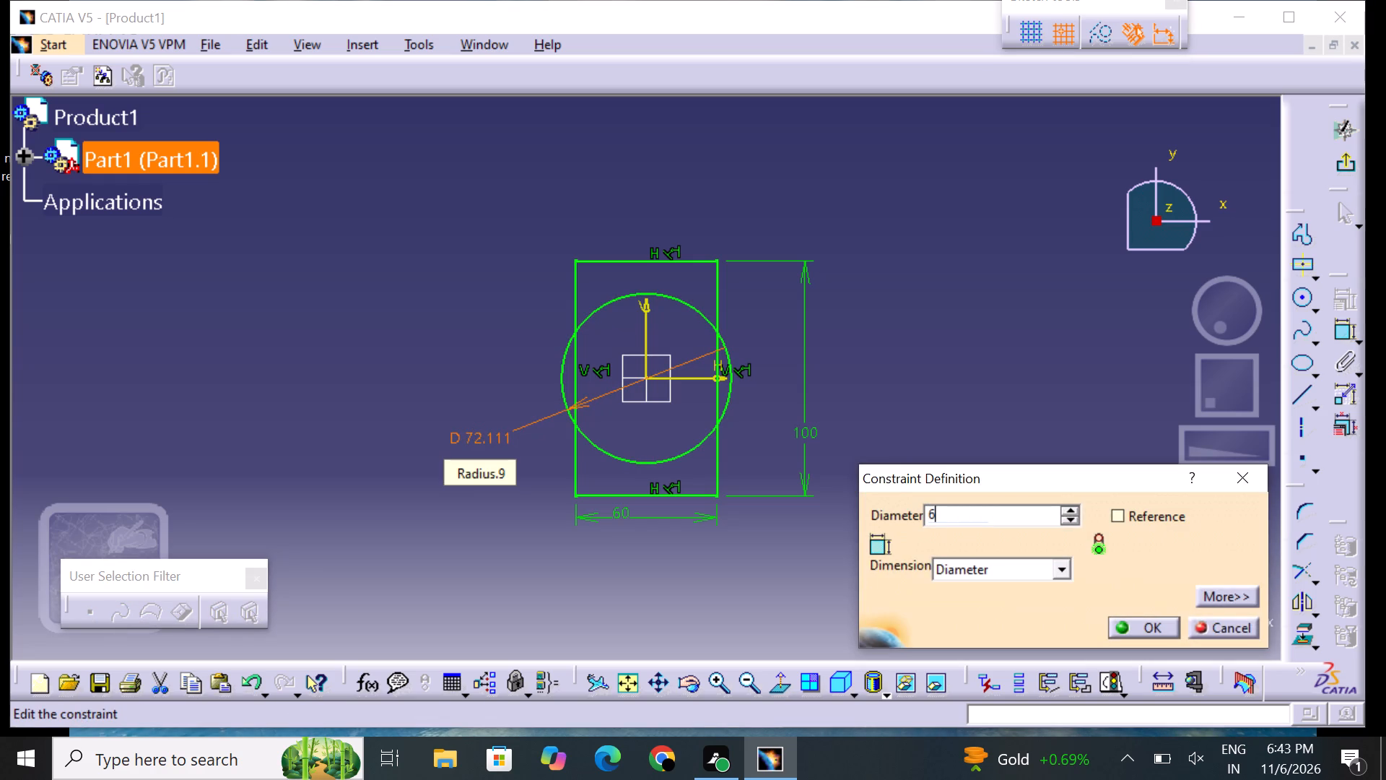
key(9)
key(BackSpace)
key(0)
key(Return)
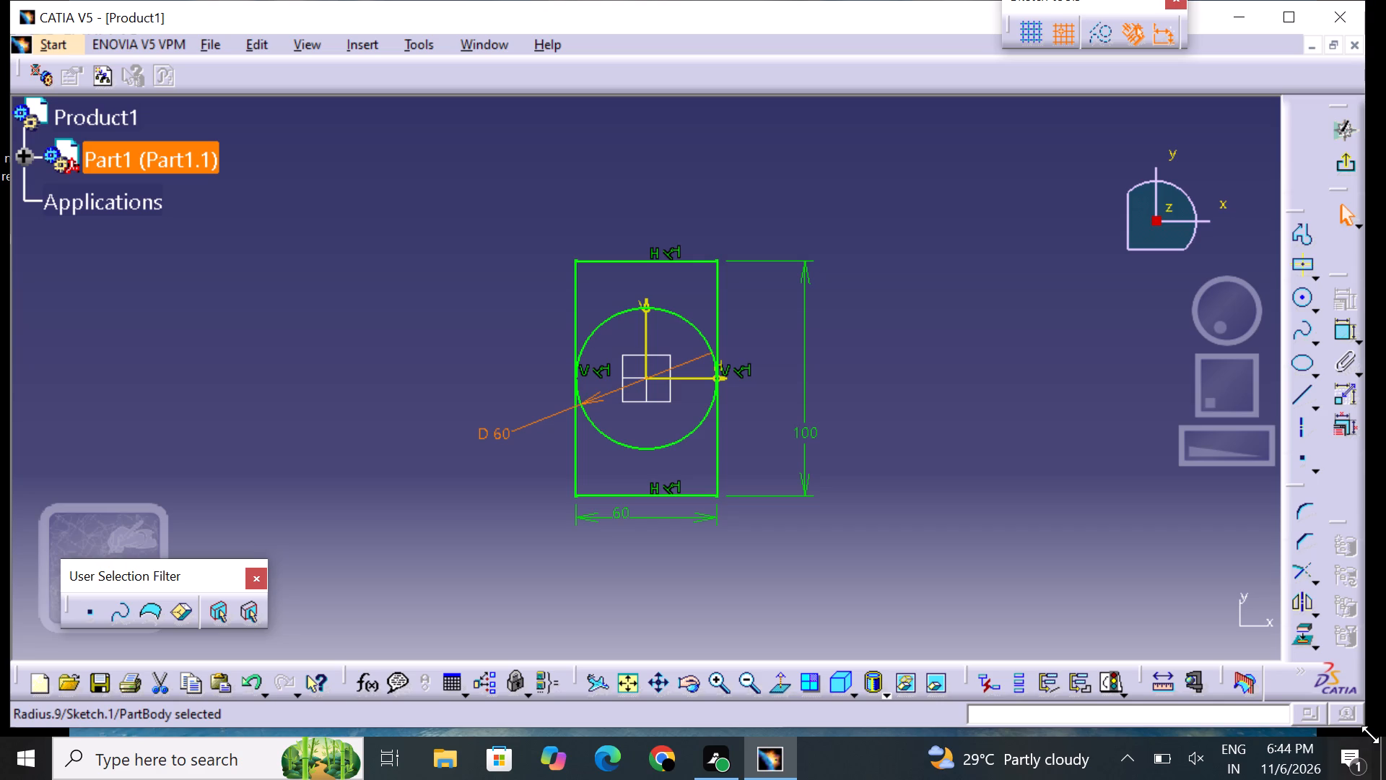
click(555, 240)
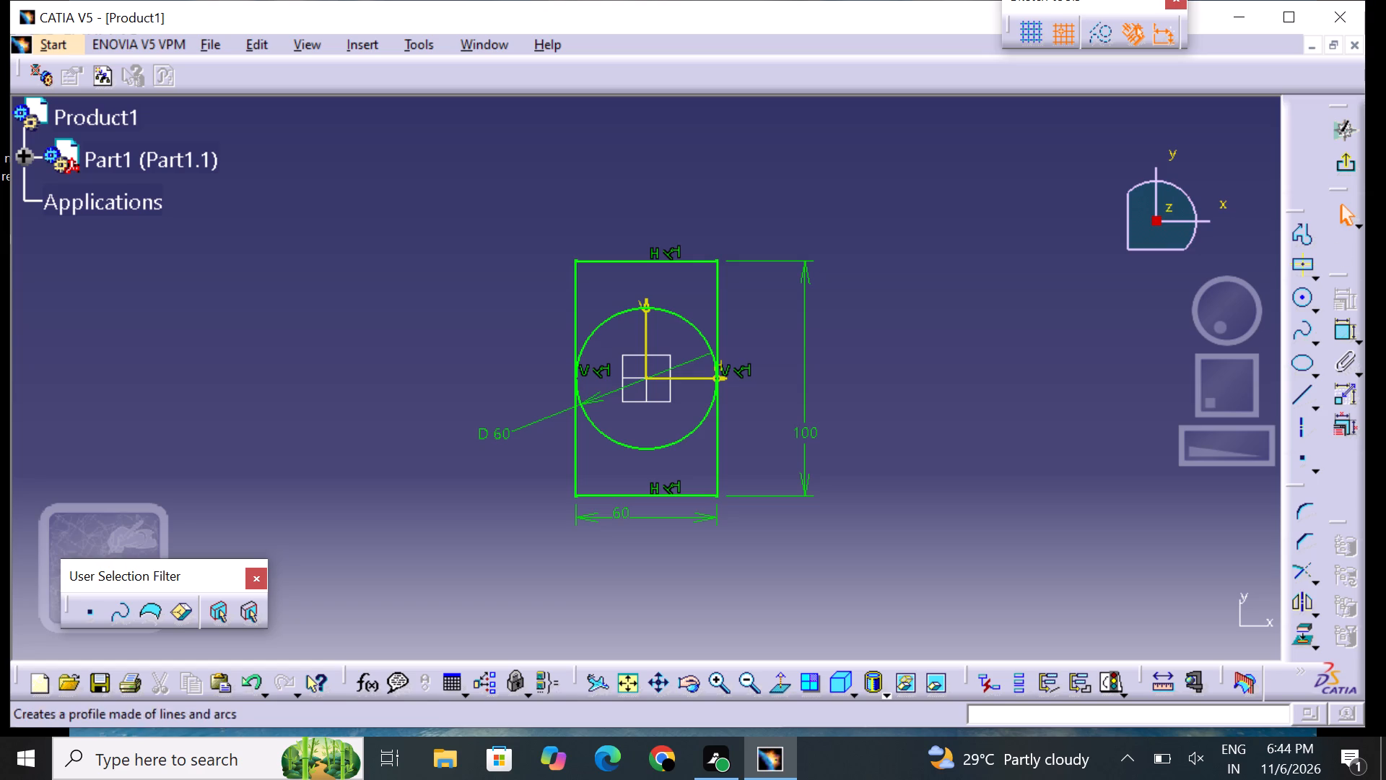
Sketch a second, smaller centred rectangle about the origin, inside the 60 by 100 mm rectangle.
click(1296, 267)
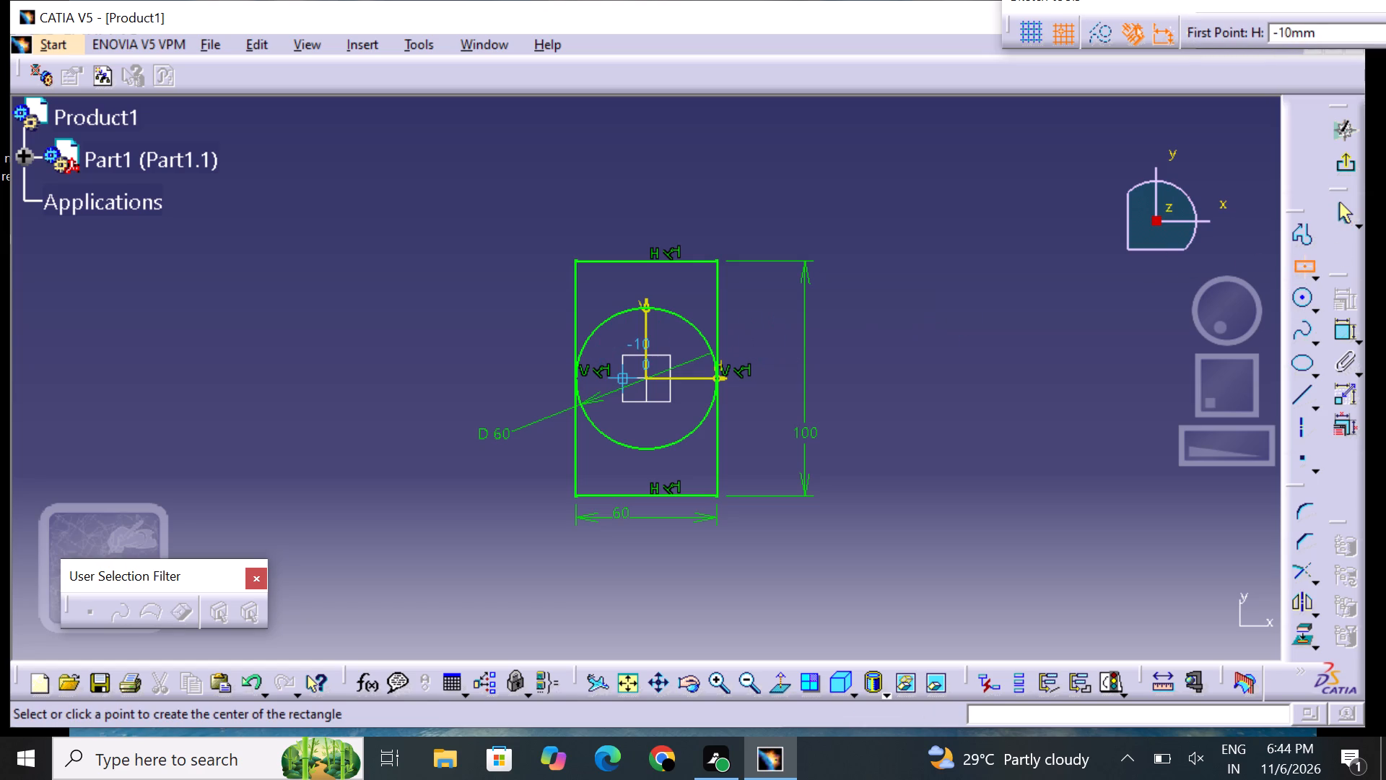
click(652, 380)
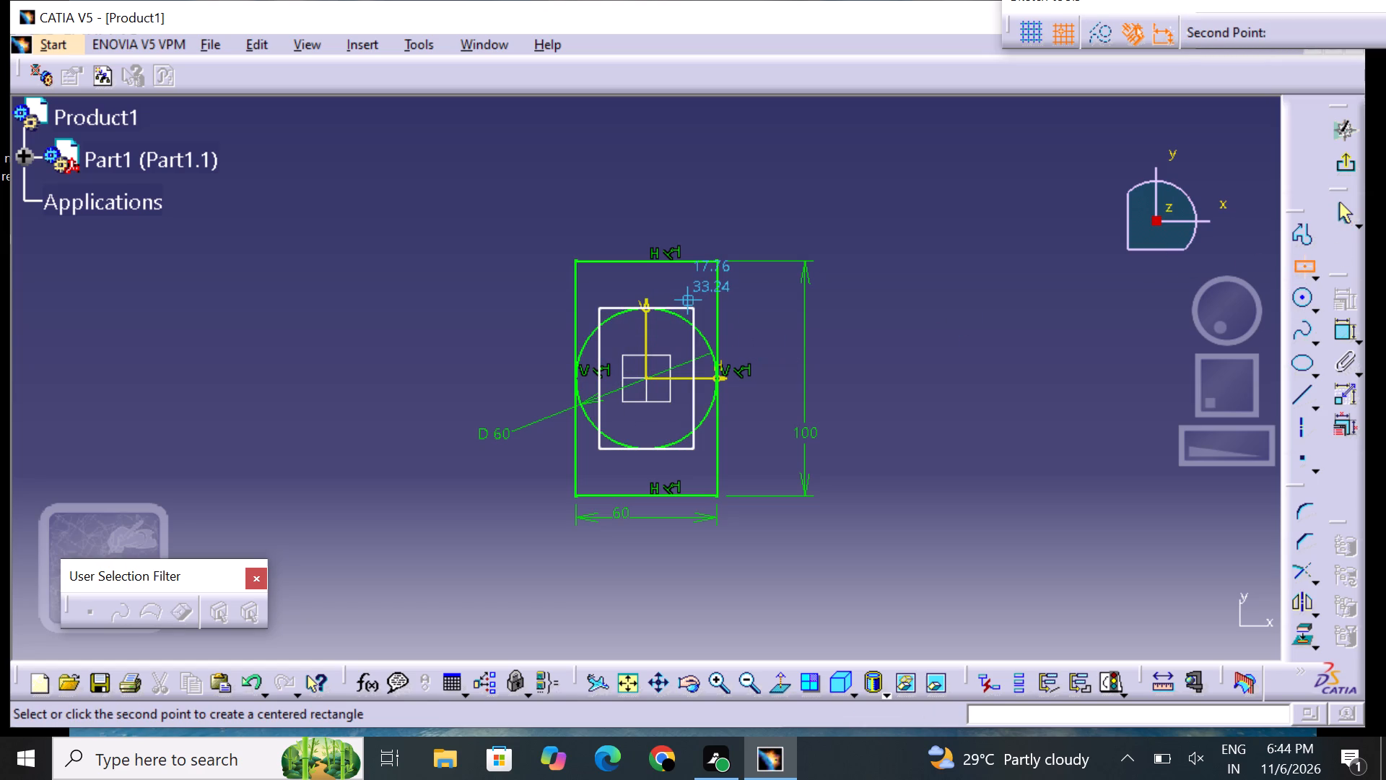
click(695, 295)
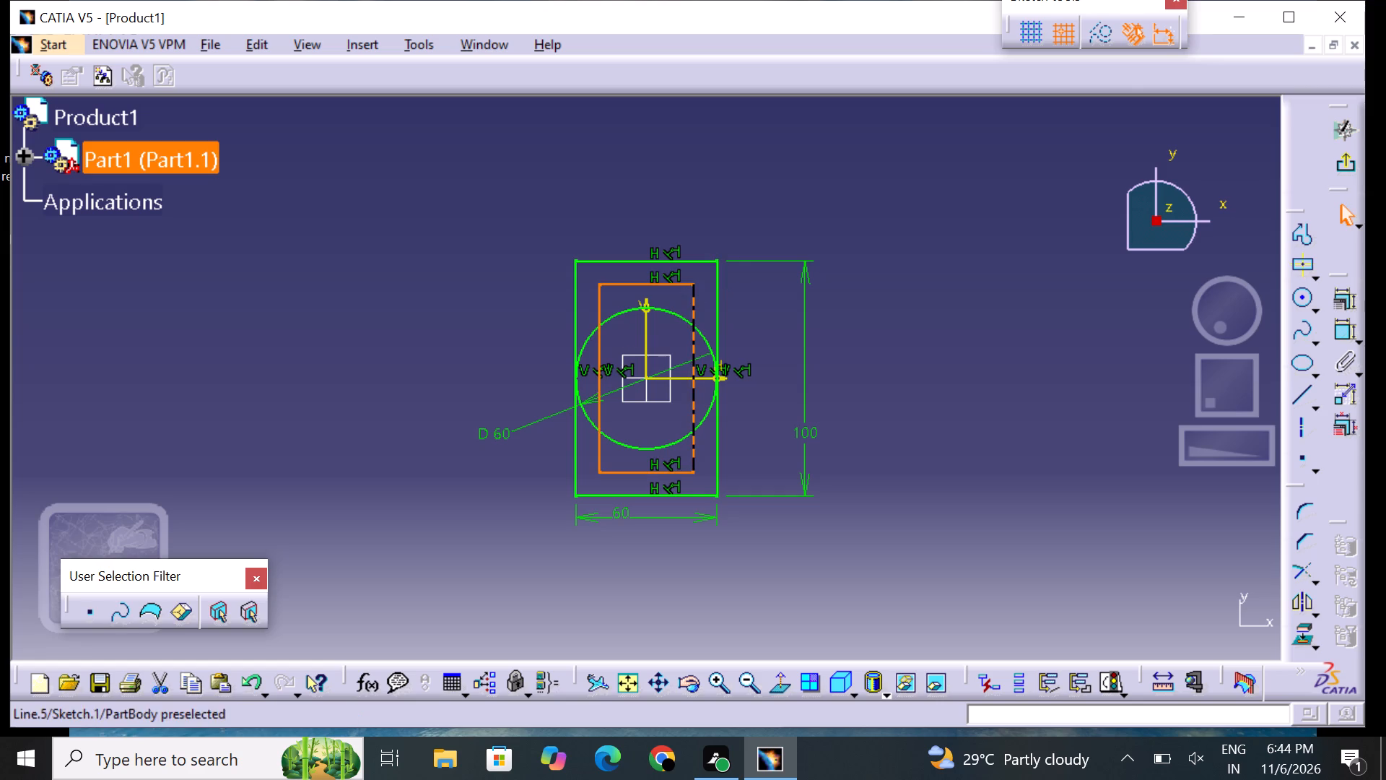
drag(998, 365, 988, 373)
Start dimensioning the inner rectangle with the Constraint command.
click(710, 675)
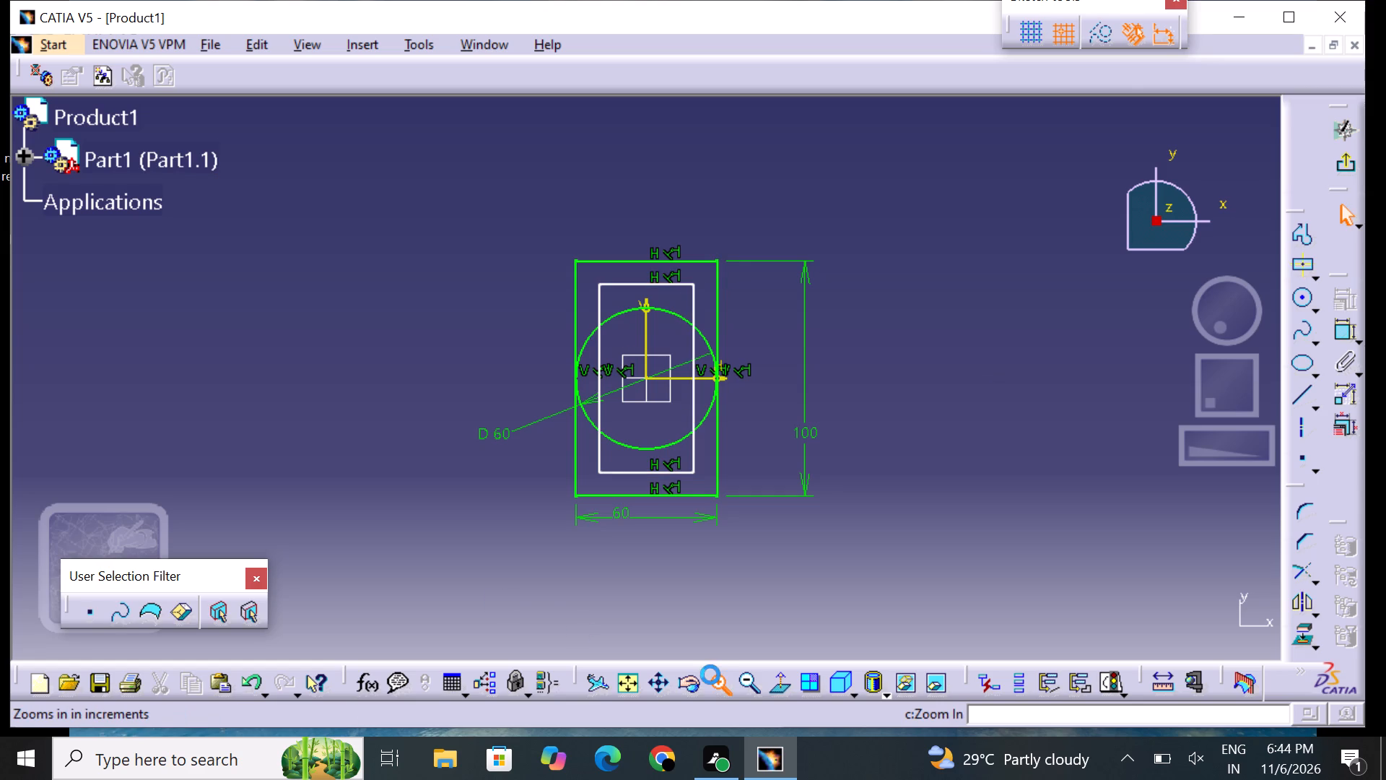
click(710, 675)
middle_drag(819, 439, 821, 409)
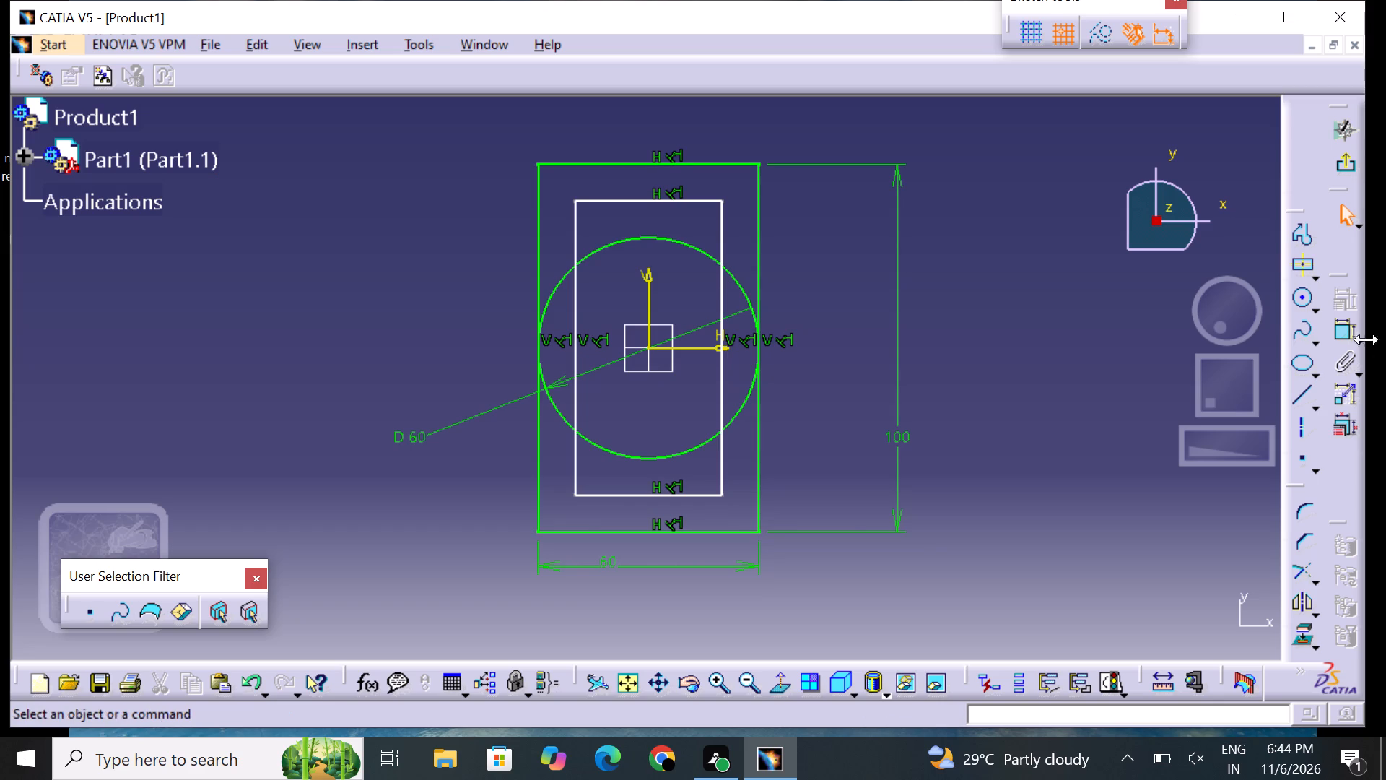
drag(1346, 334, 1315, 334)
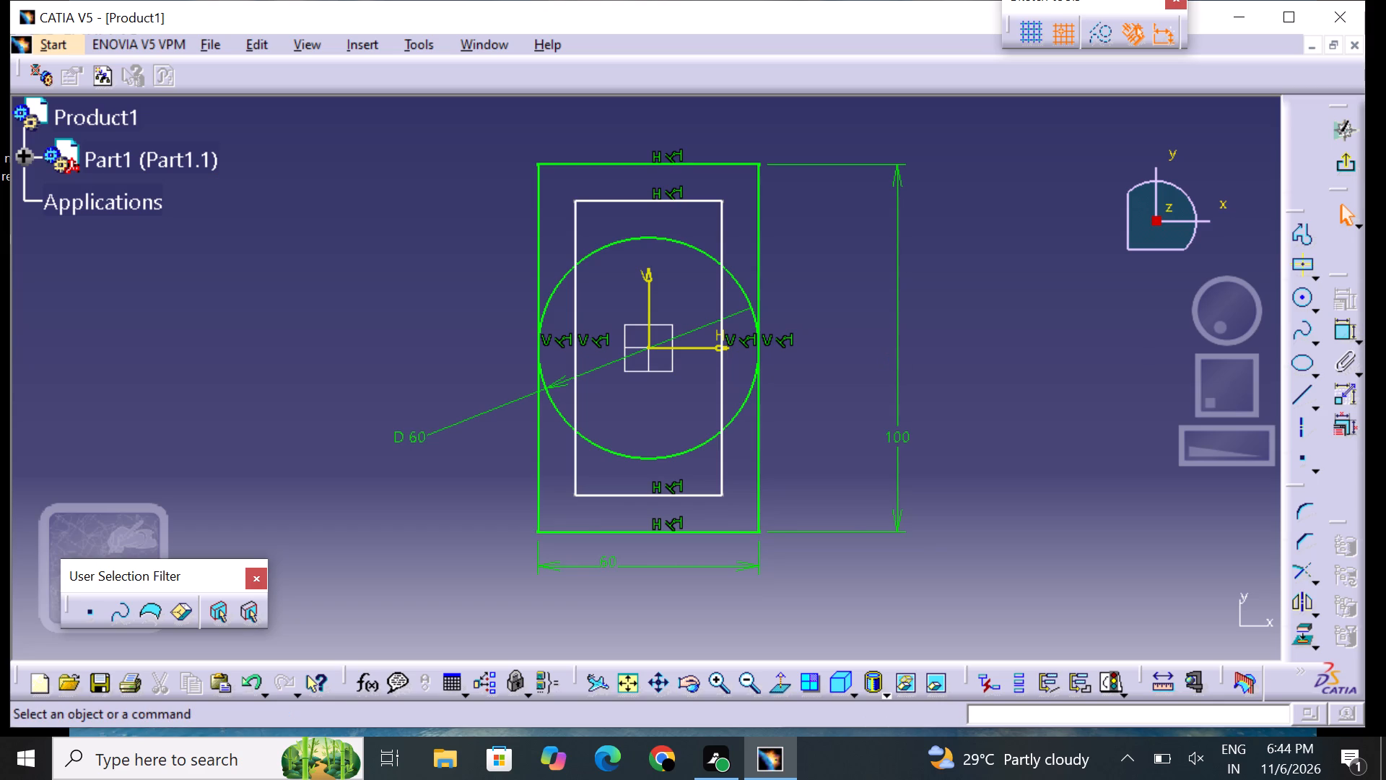
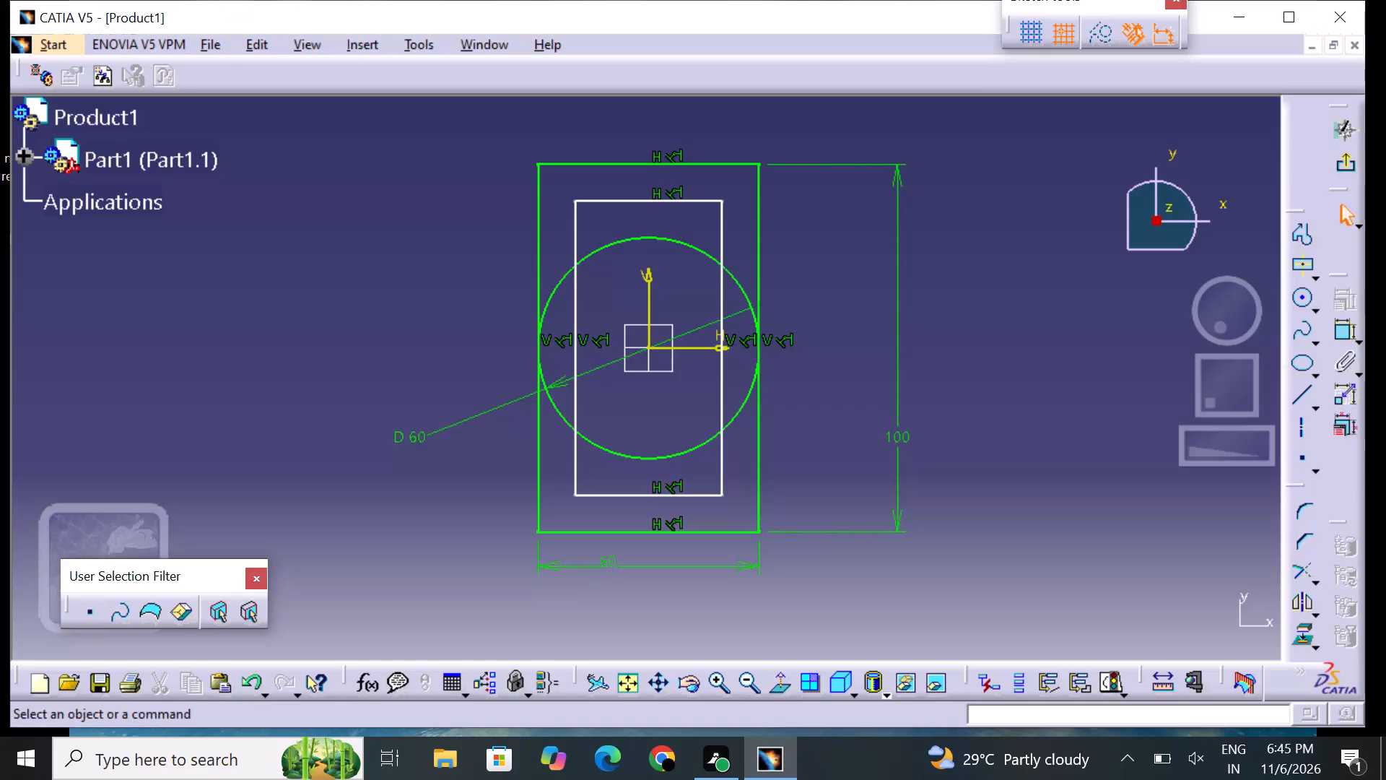
Reposition the outer rectangle's 100 mm height dimension closer to its right-hand edge.
drag(890, 438, 906, 314)
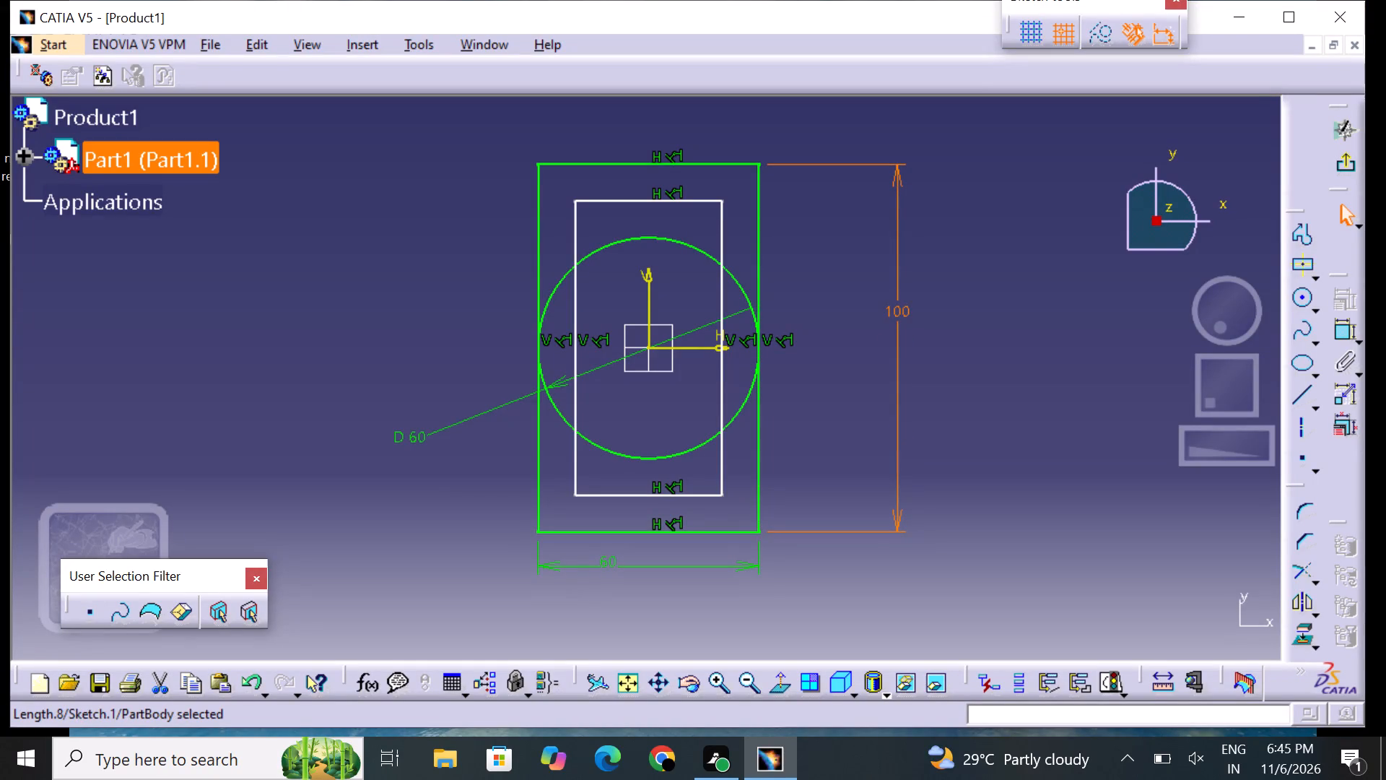
drag(906, 314, 895, 343)
drag(897, 341, 855, 346)
drag(855, 346, 854, 346)
drag(903, 346, 865, 350)
click(952, 388)
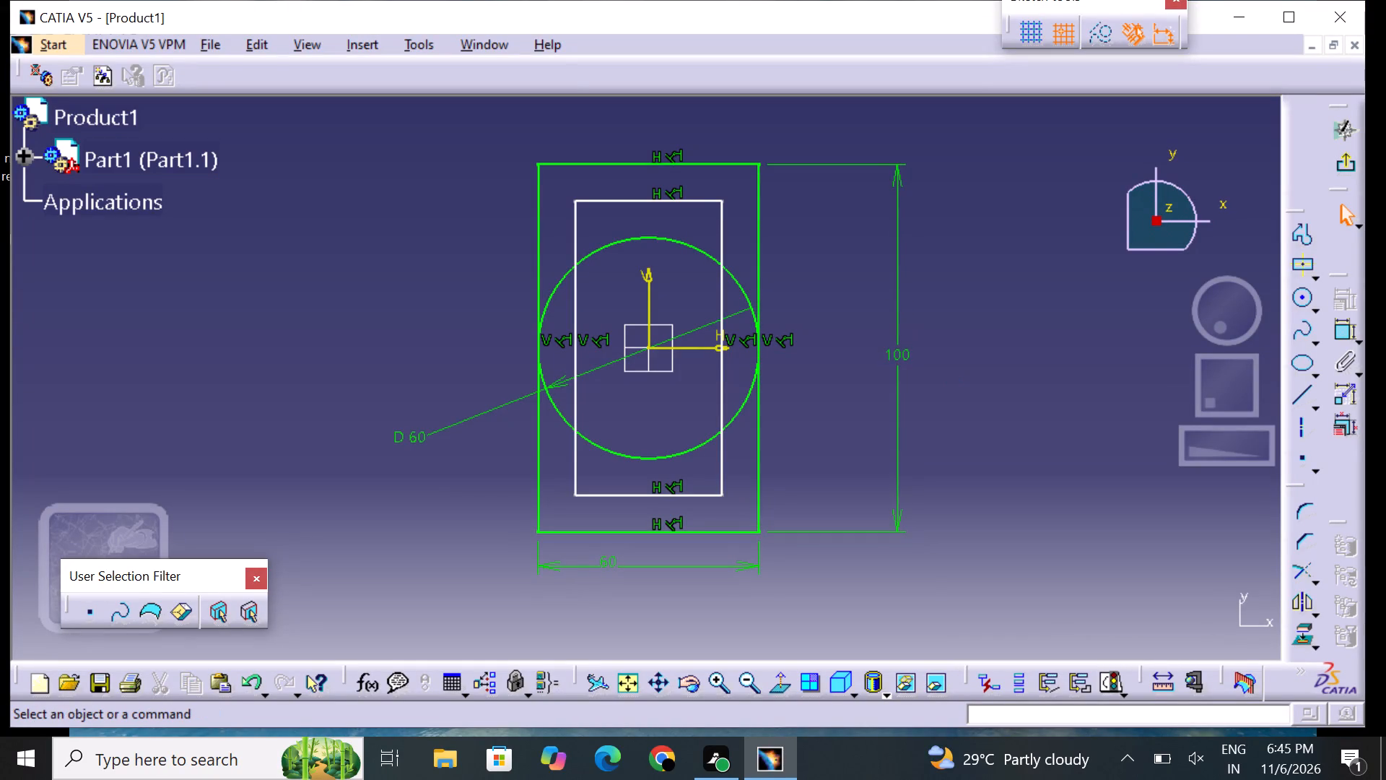
drag(894, 386, 818, 377)
drag(954, 366, 954, 351)
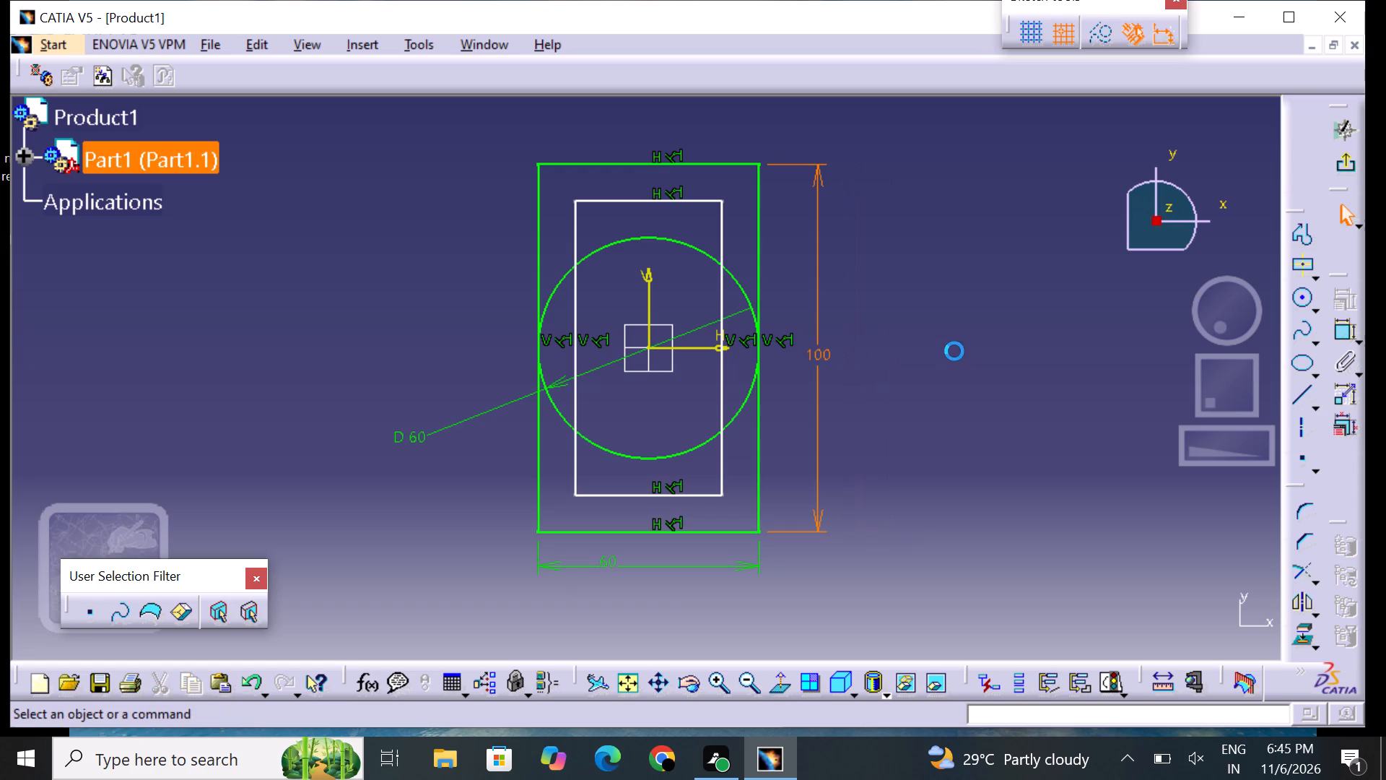
drag(954, 351, 954, 347)
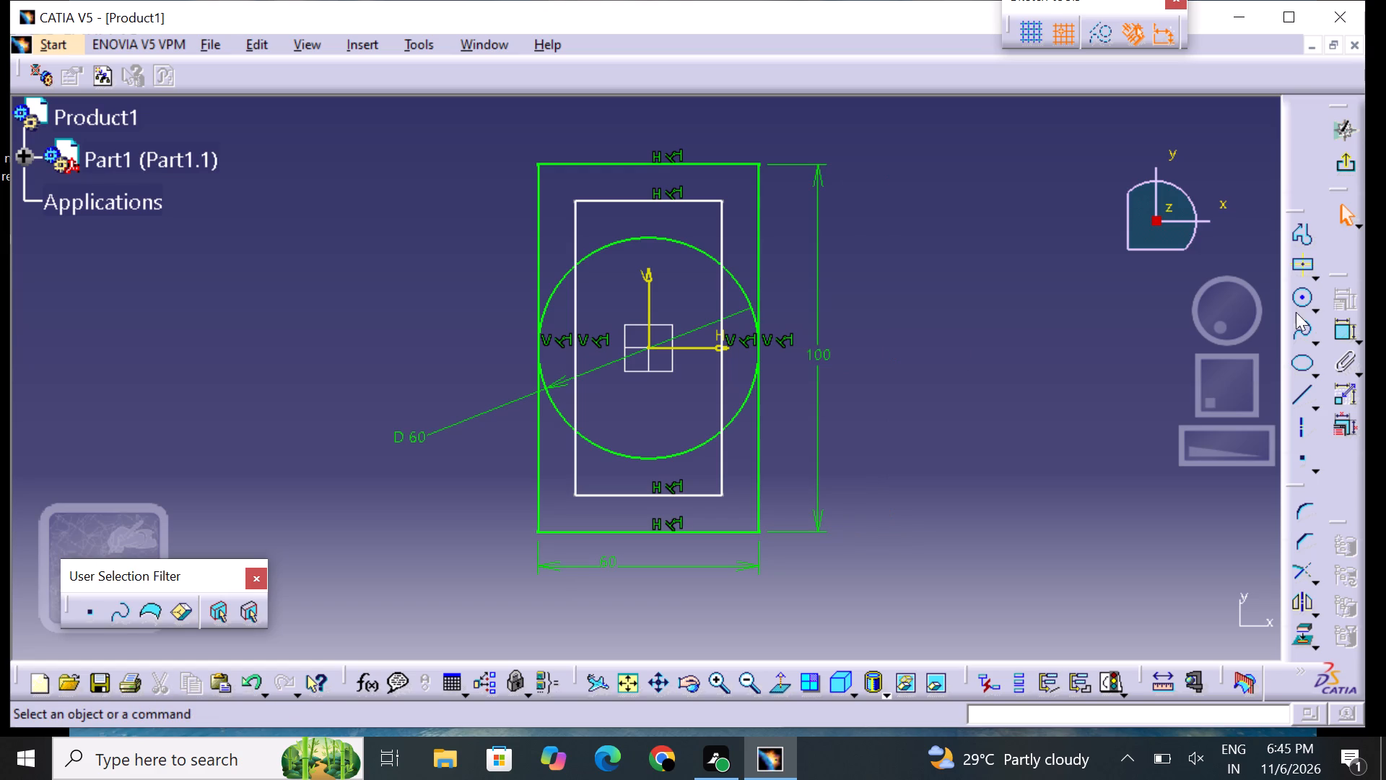
Dimension the offset between the top edges of the outer and inner rectangles and set it to 5 mm.
click(1338, 331)
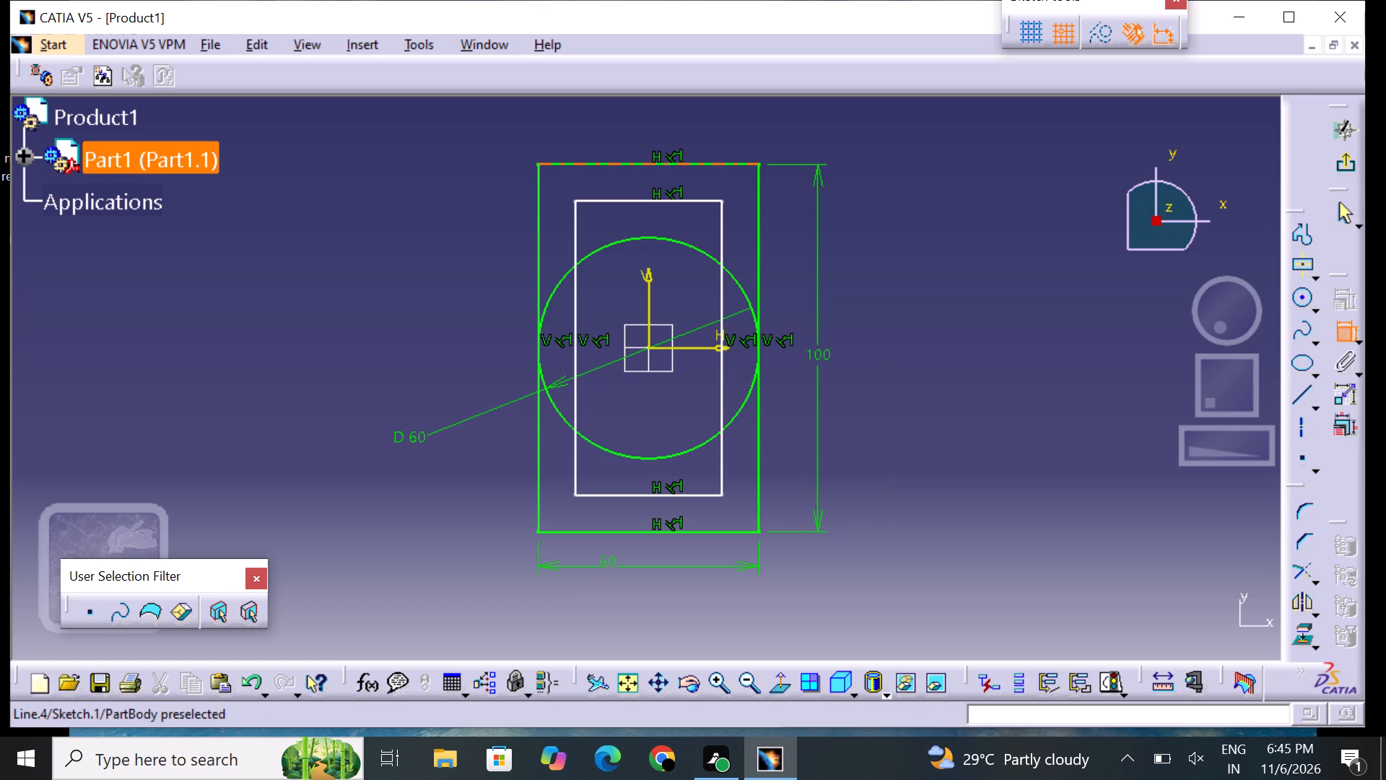
click(612, 162)
click(628, 199)
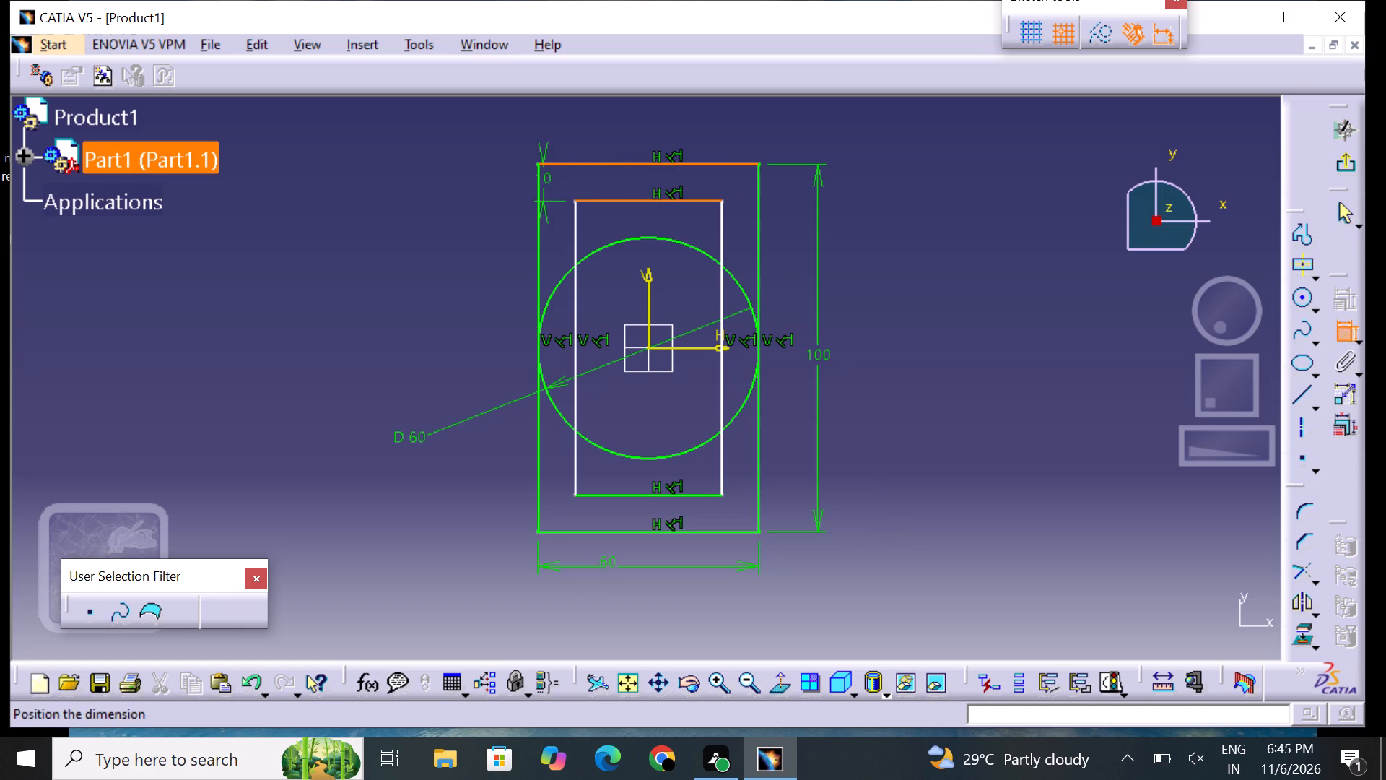
click(510, 181)
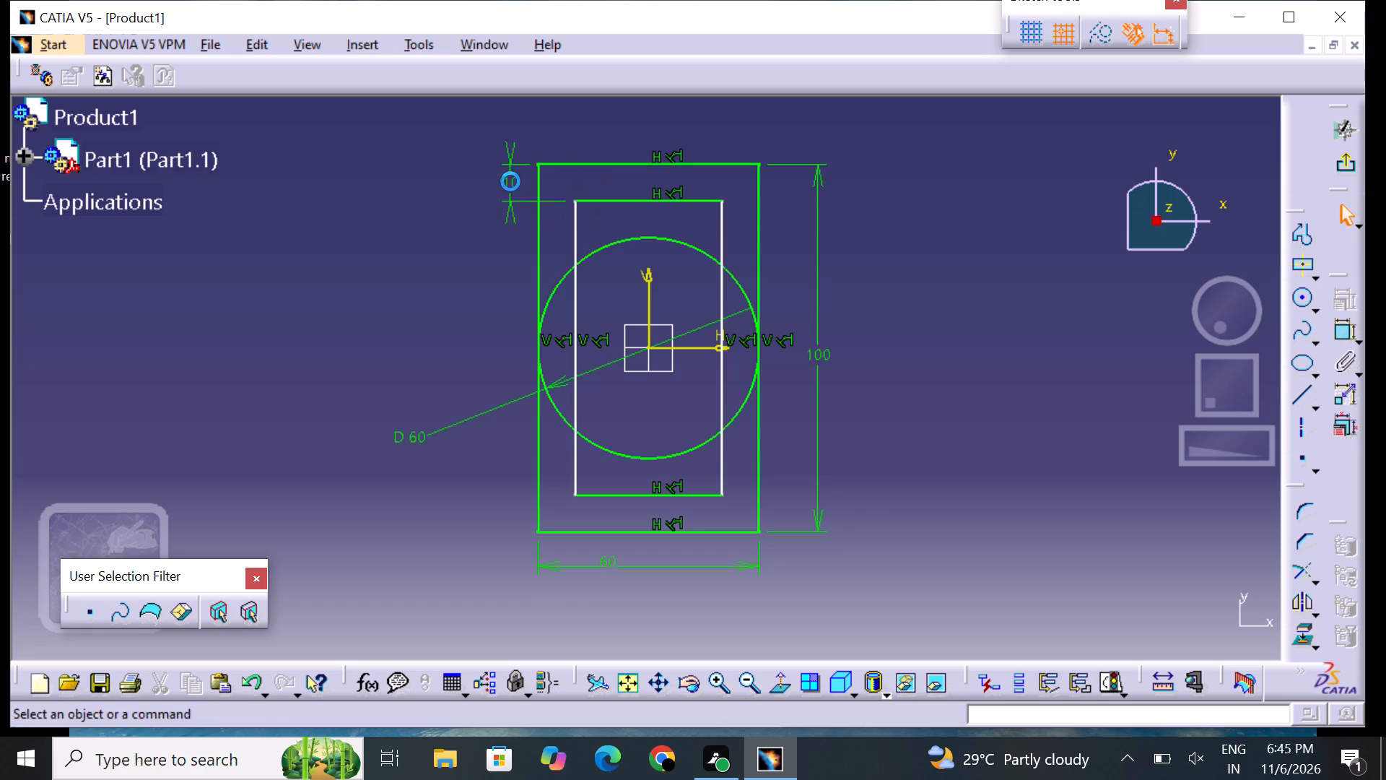
double_click(512, 181)
key(BackSpace)
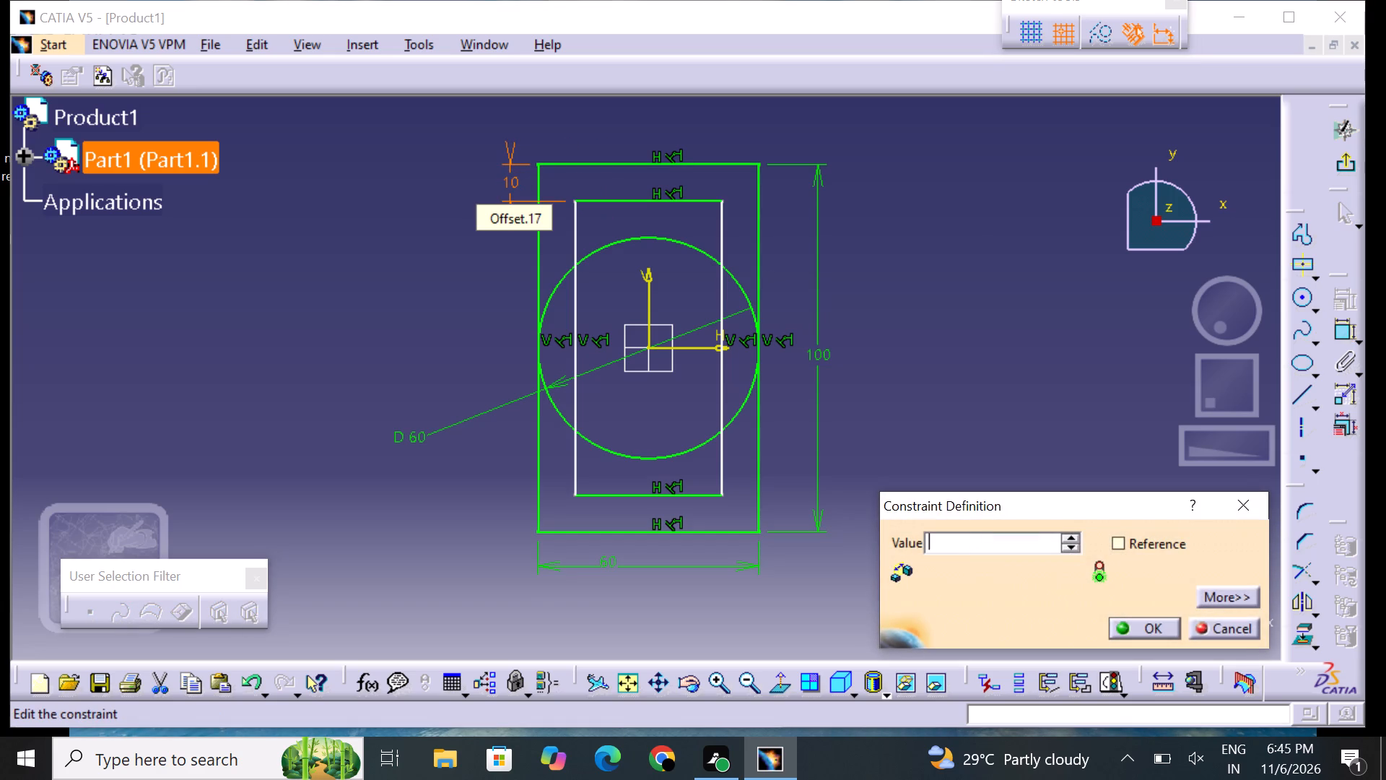
key(5)
key(Return)
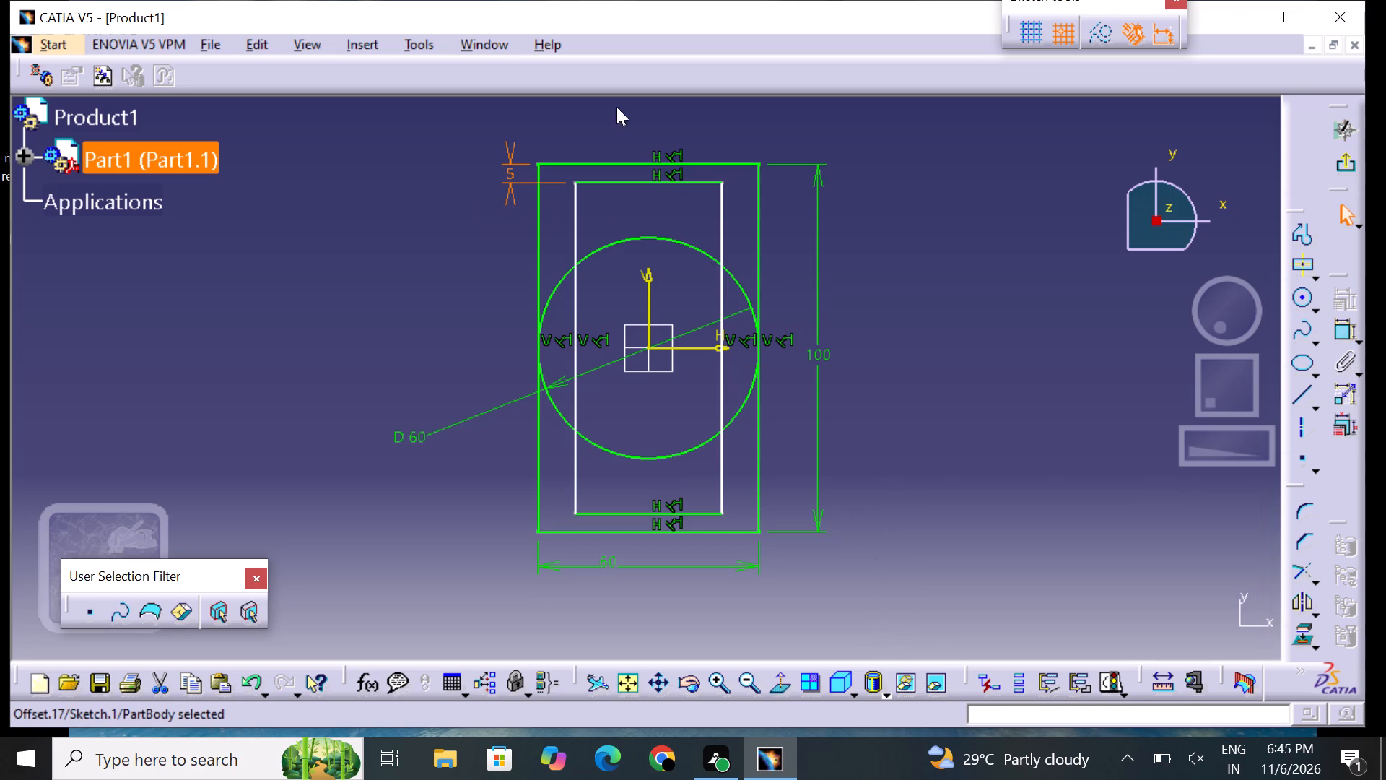
click(918, 402)
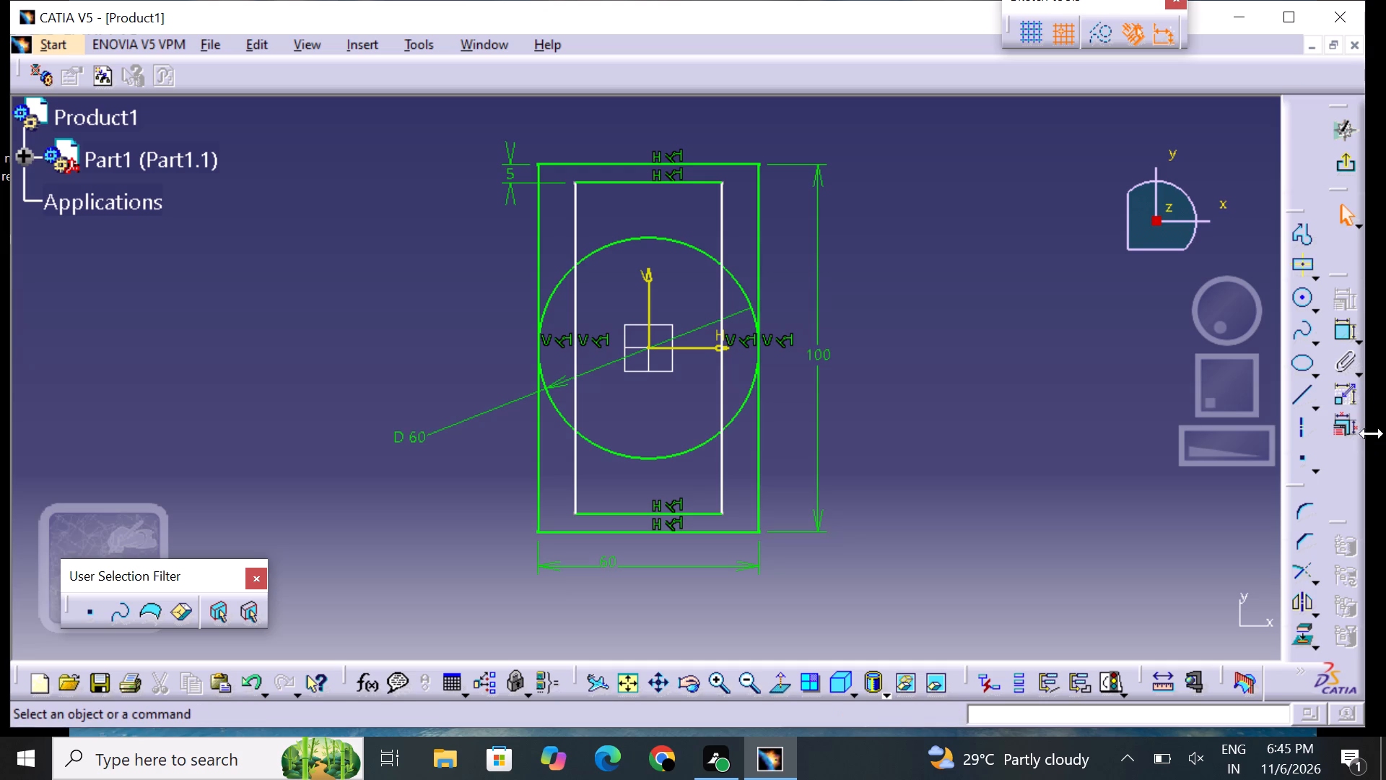
Add a corner with the no-trim option at the inner rectangle's upper-right vertex and set its radius to 10 mm.
click(1303, 506)
click(1270, 36)
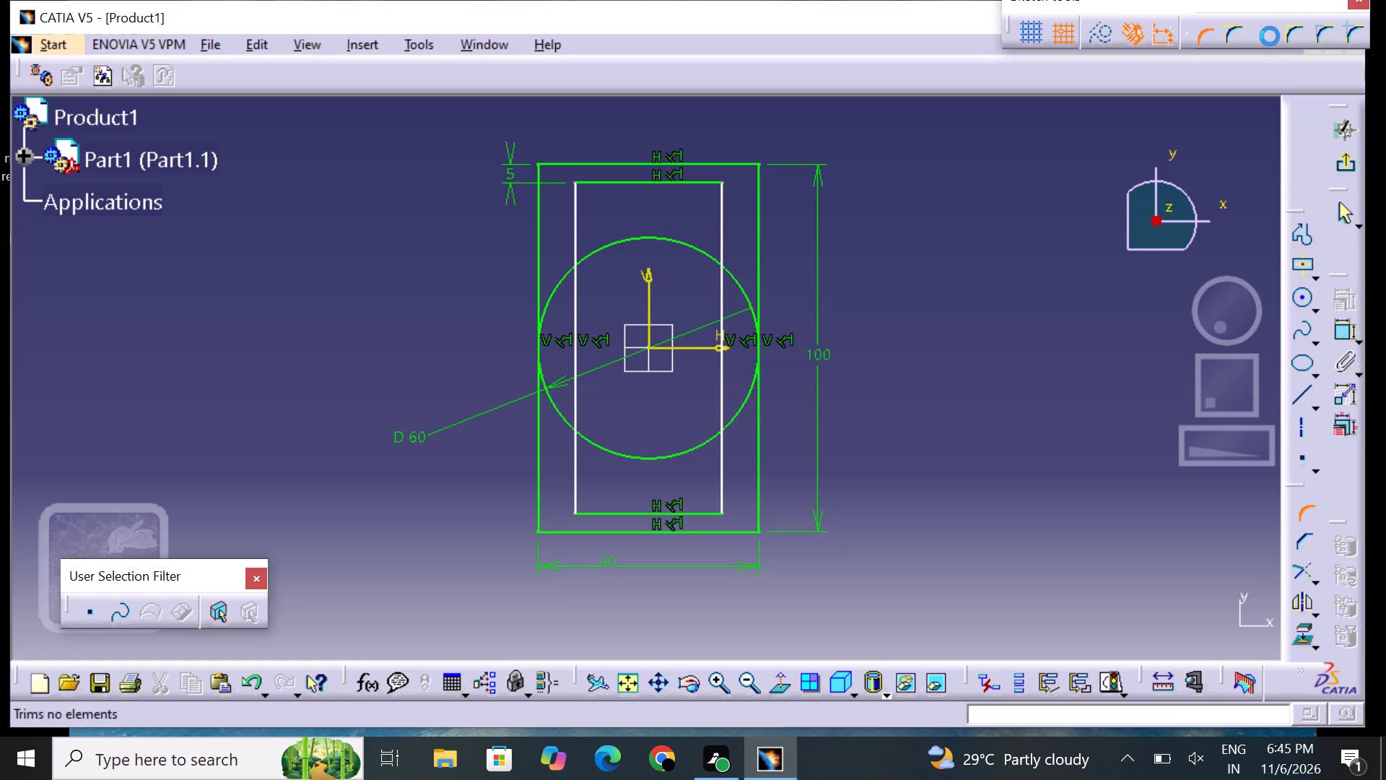
click(712, 181)
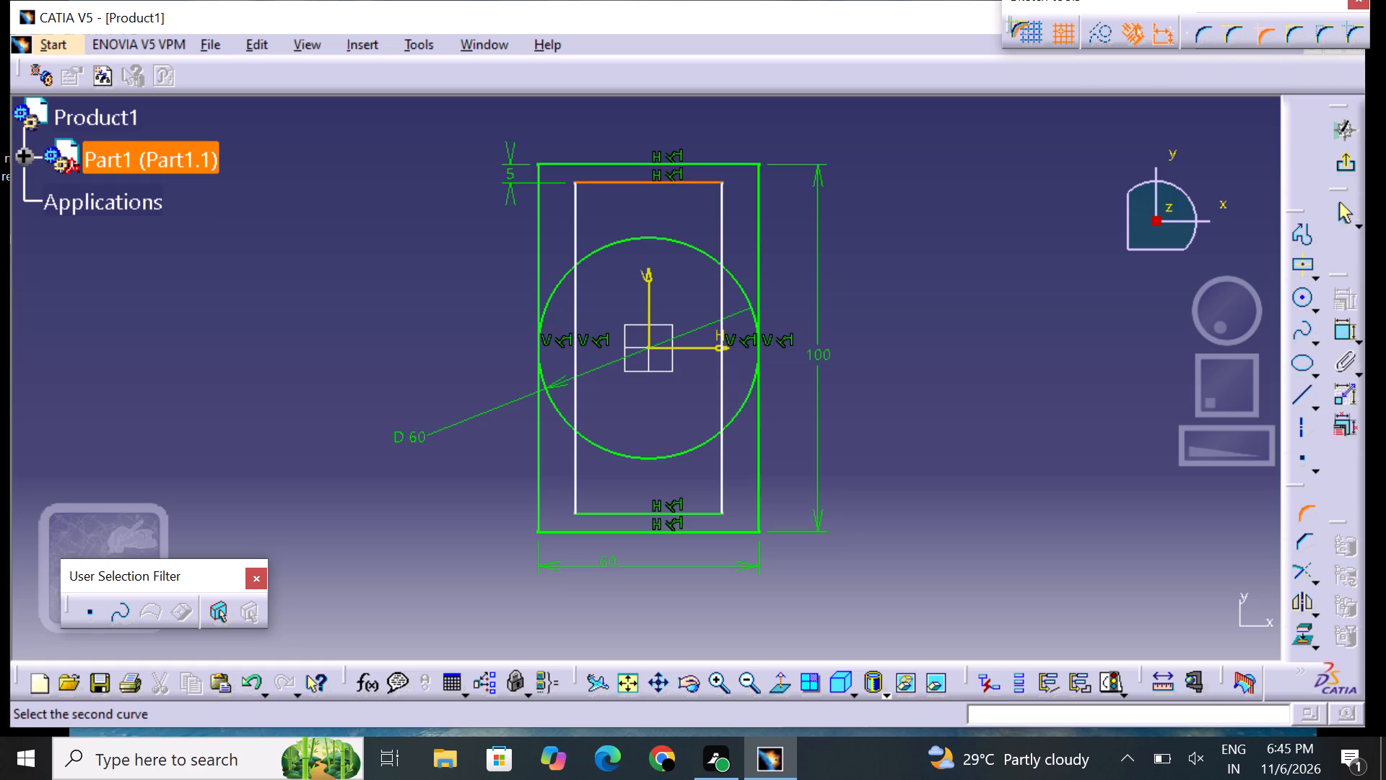
click(720, 196)
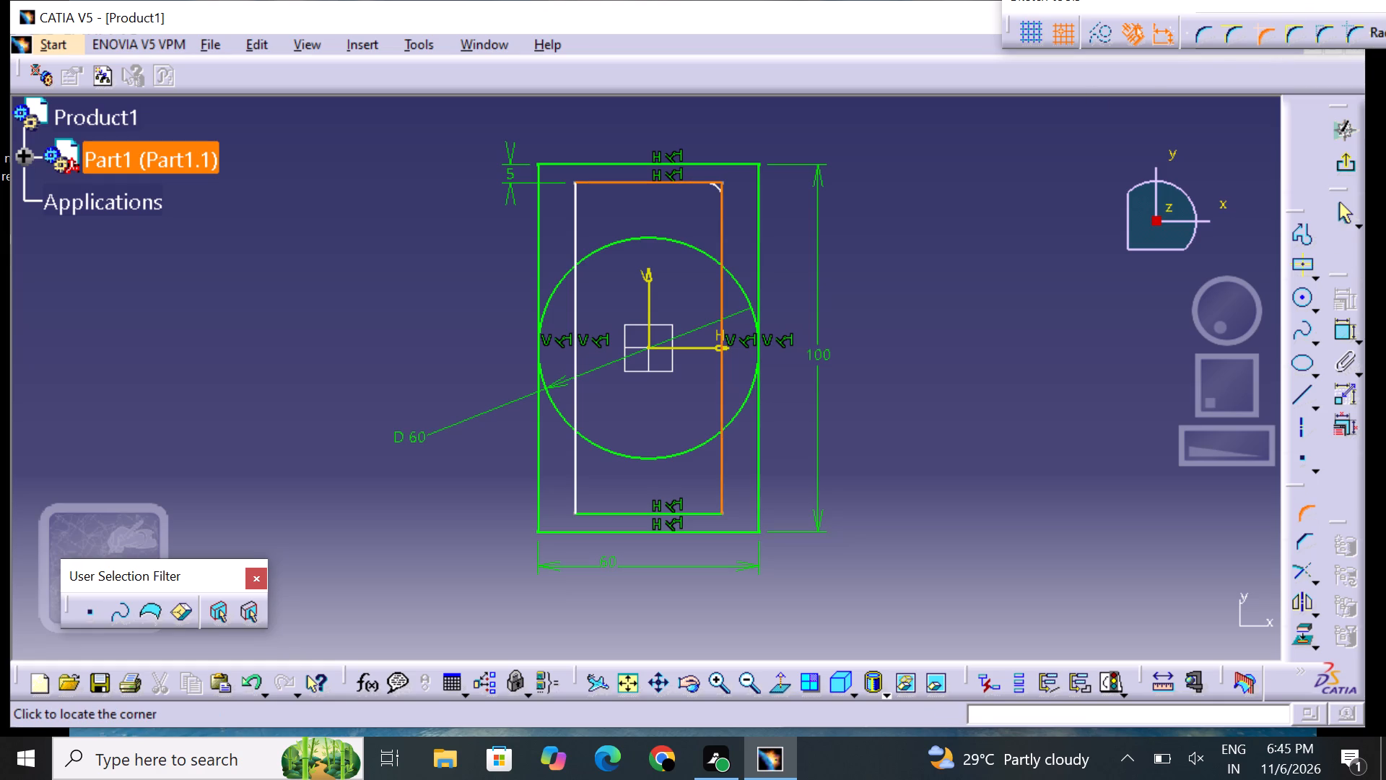
click(715, 190)
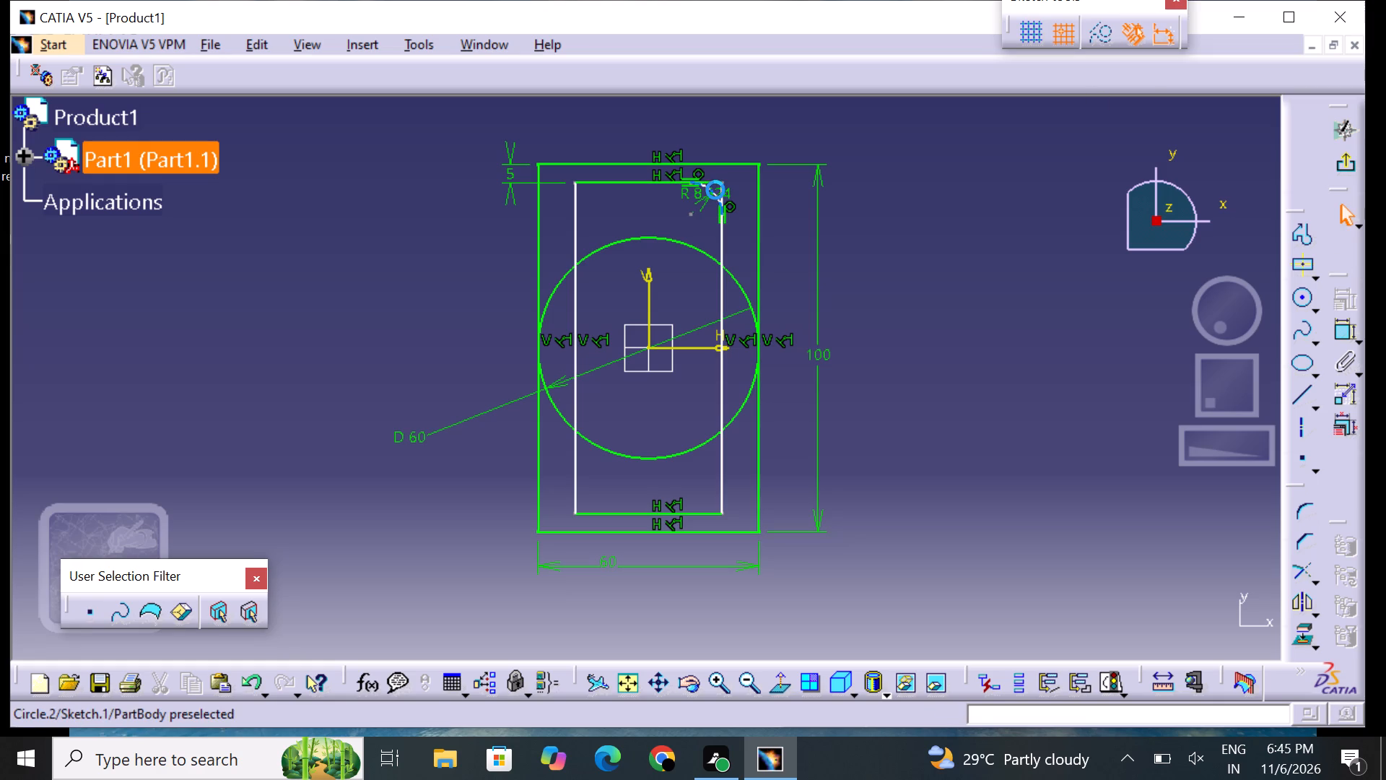
double_click(705, 199)
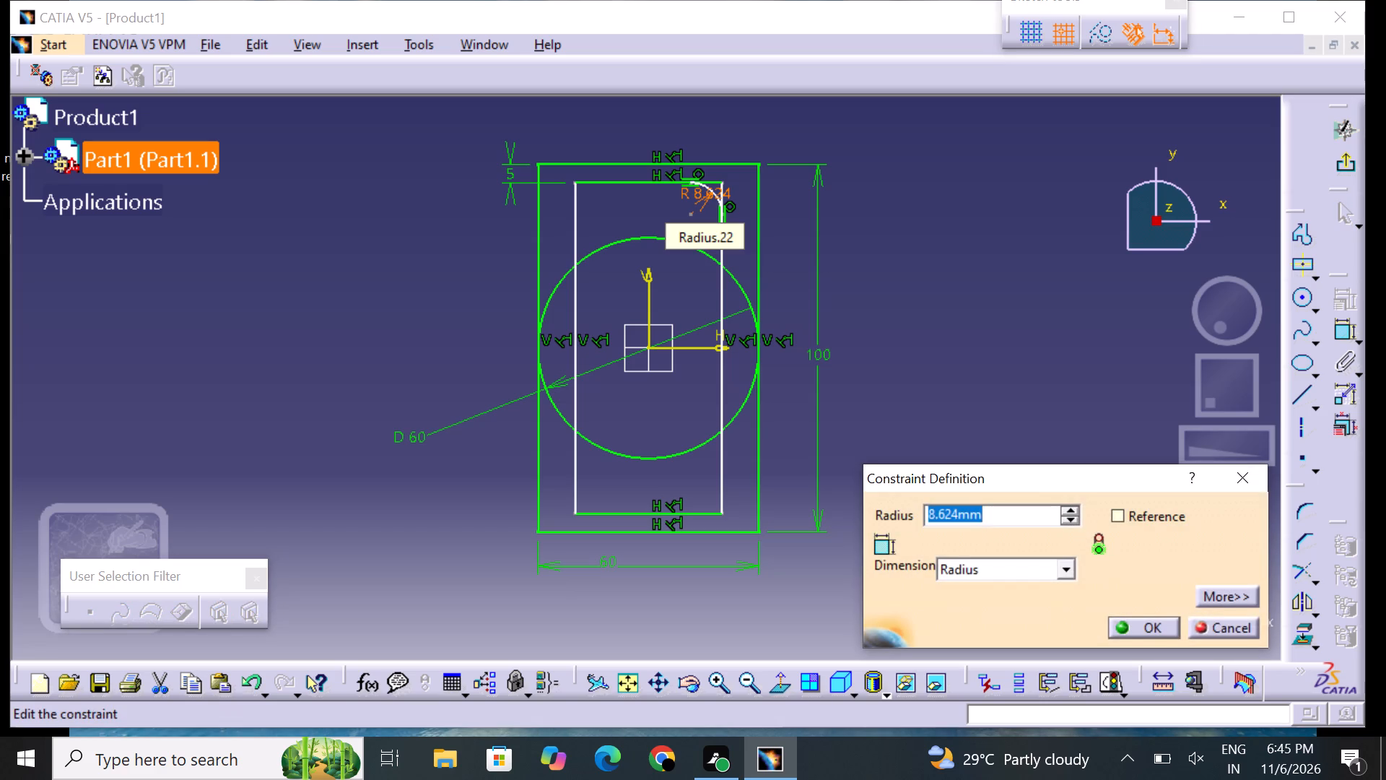
key(BackSpace)
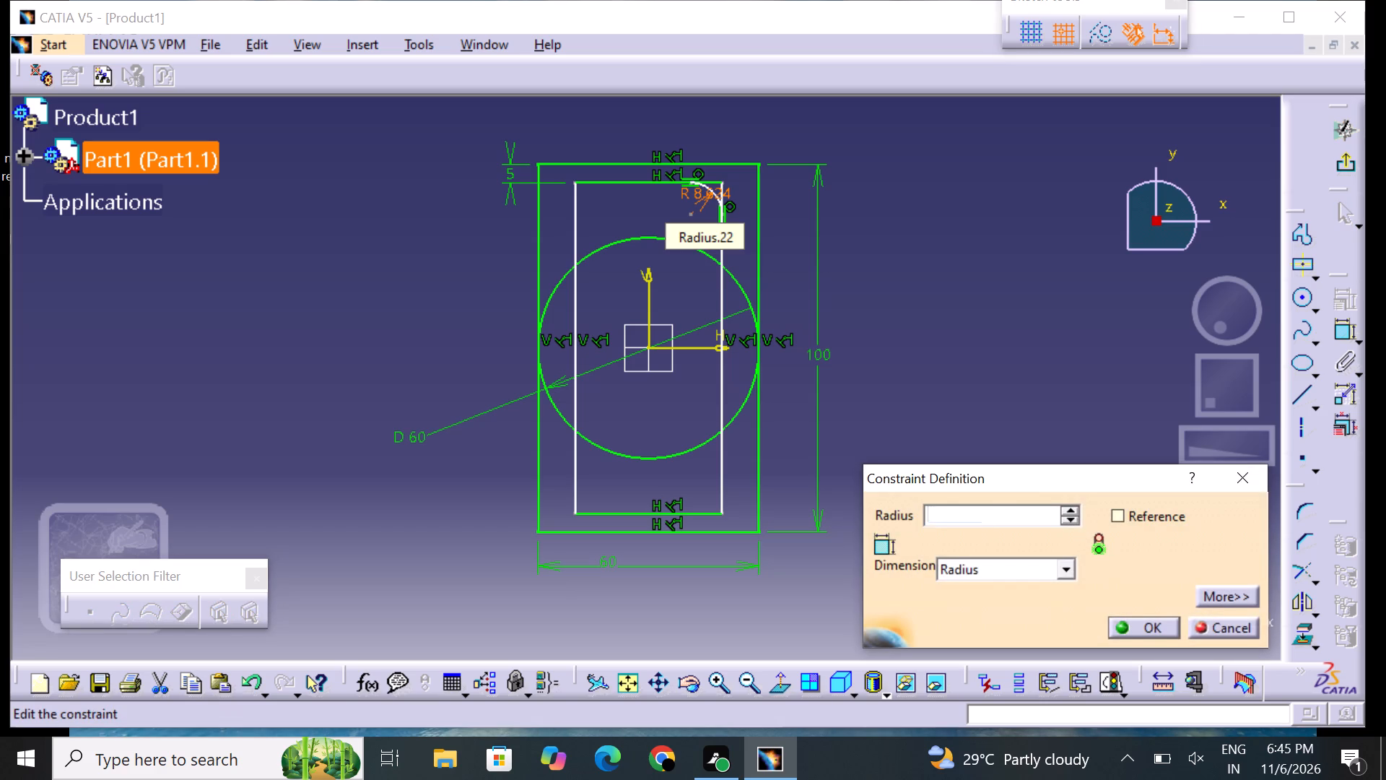
text(10)
key(Return)
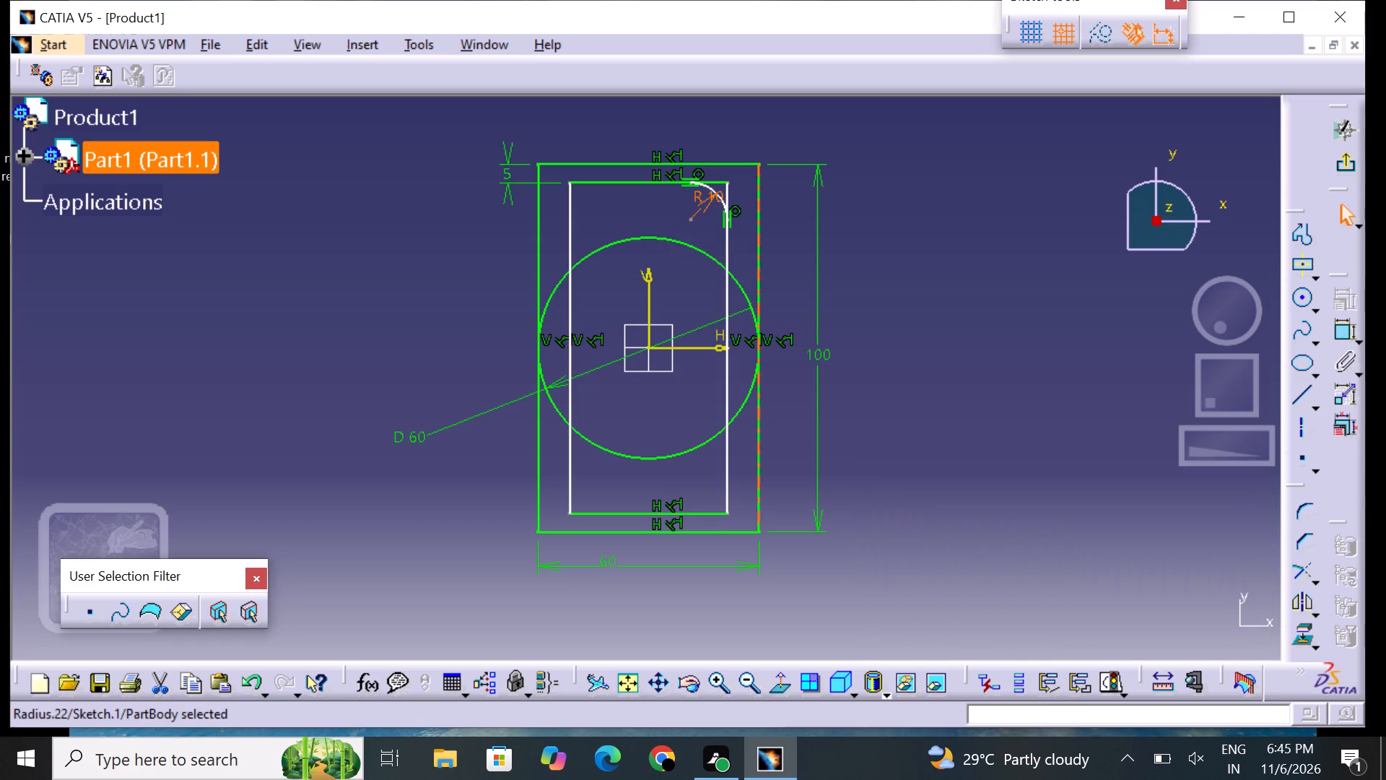
click(1005, 290)
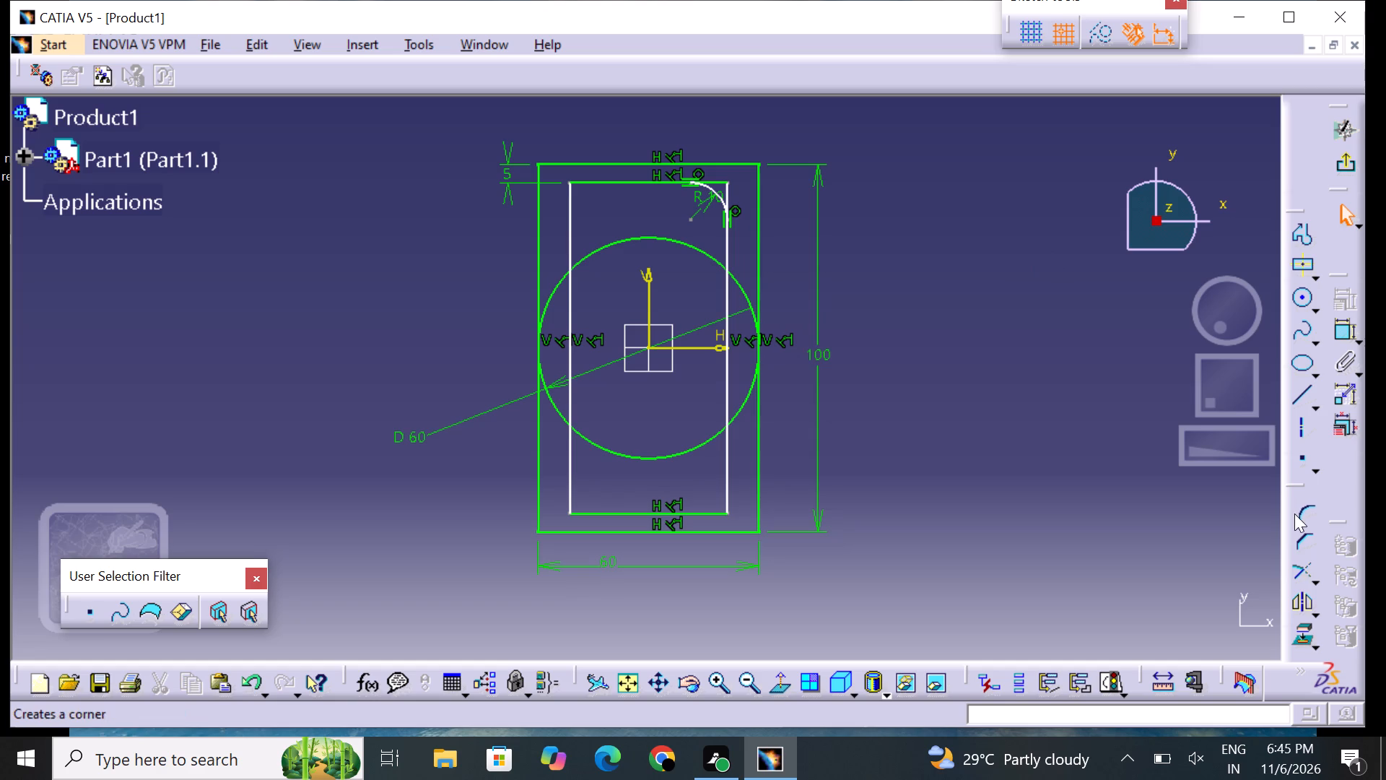
Add an untrimmed corner at the inner rectangle's upper-left vertex and set its radius to 10 mm.
drag(1303, 508, 1304, 502)
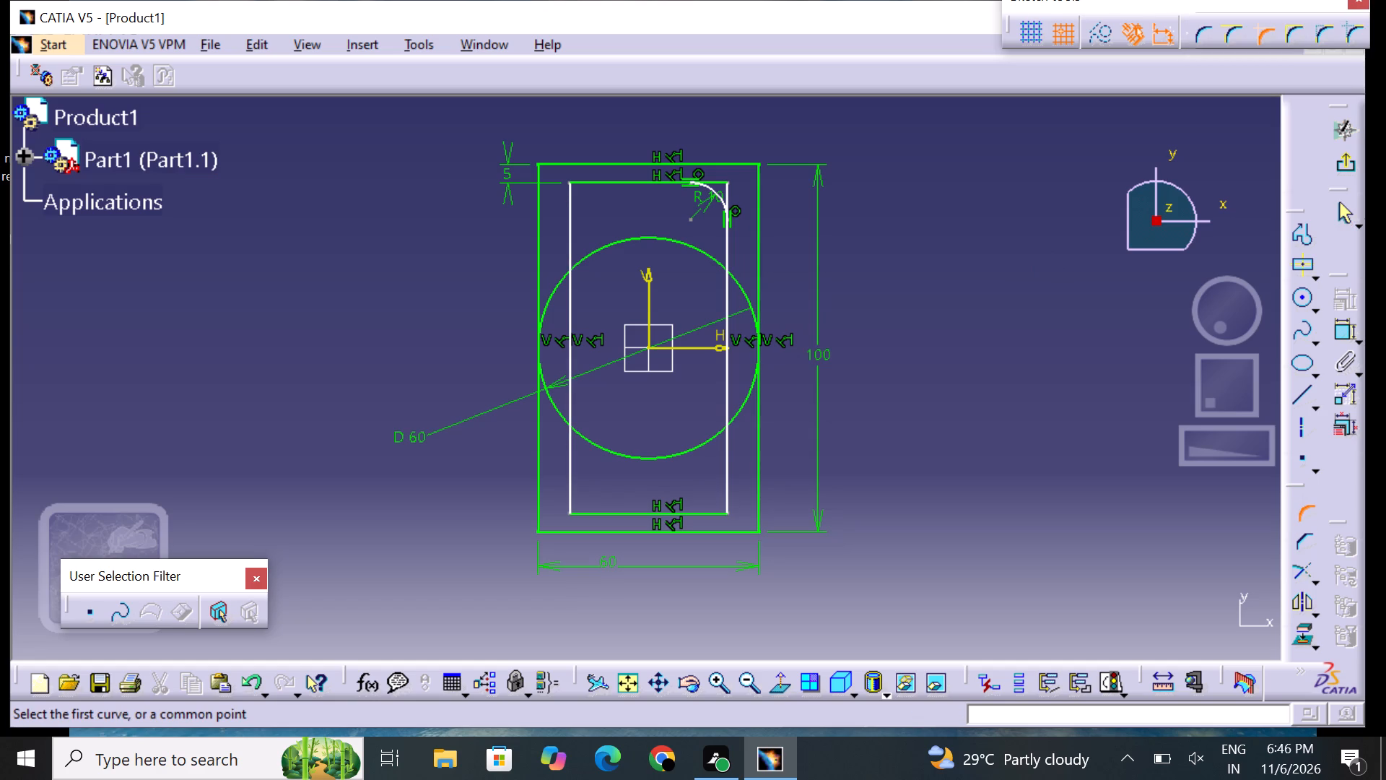
click(570, 198)
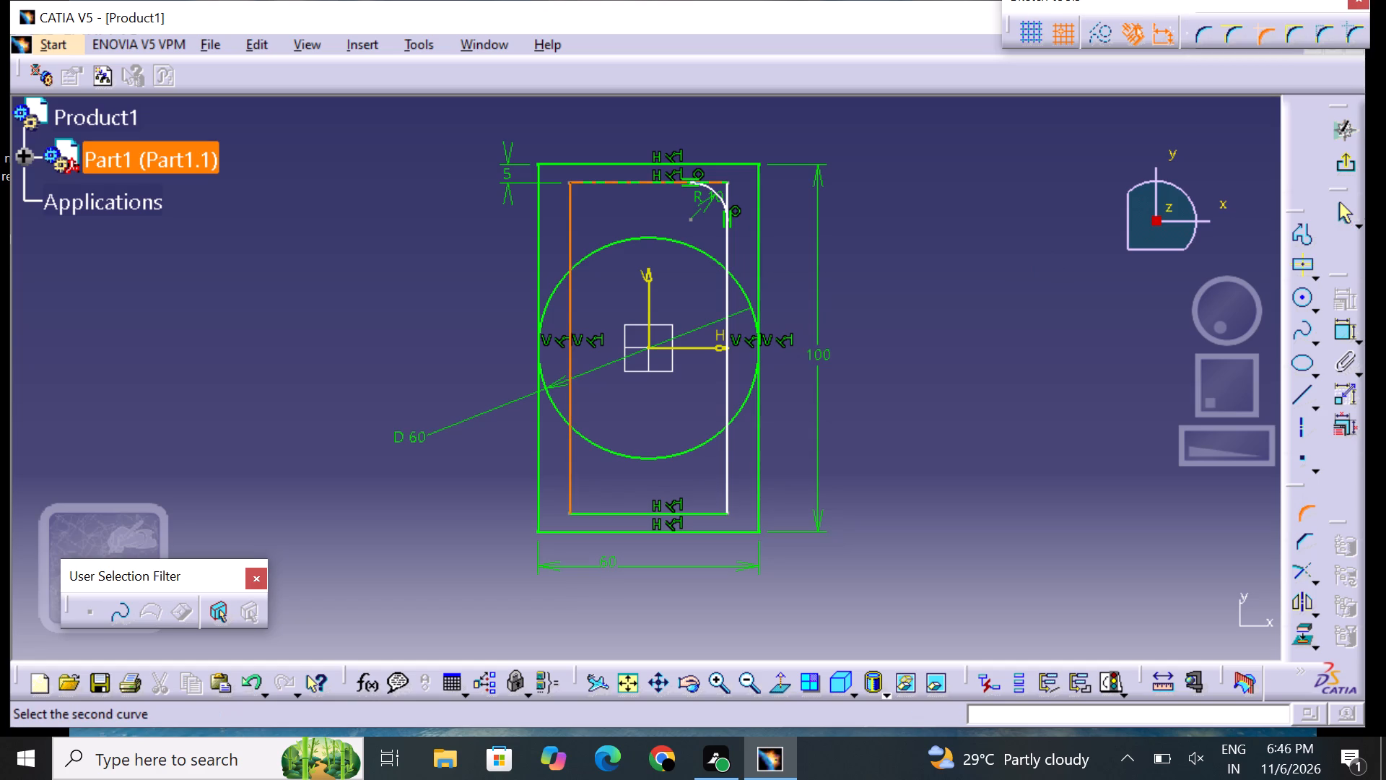
click(596, 183)
click(590, 184)
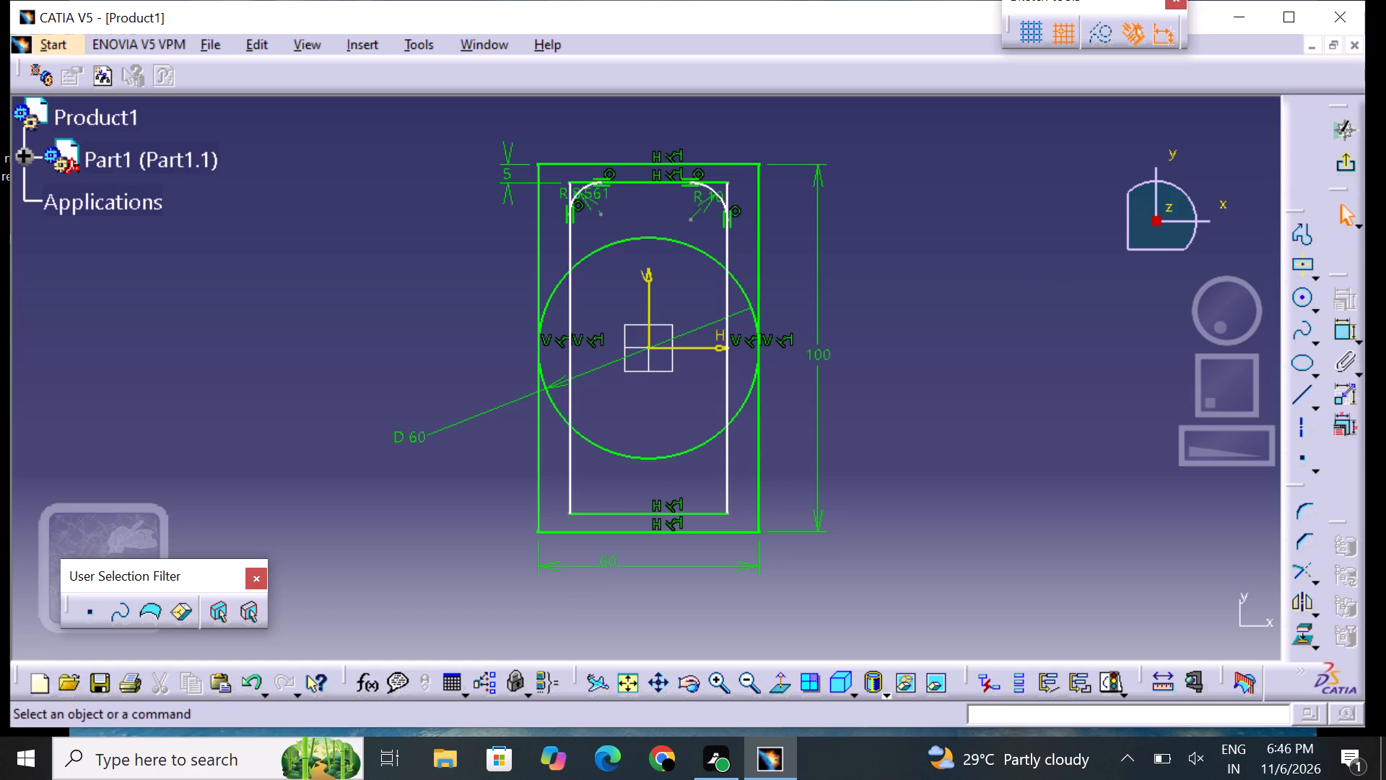
double_click(590, 197)
key(BackSpace)
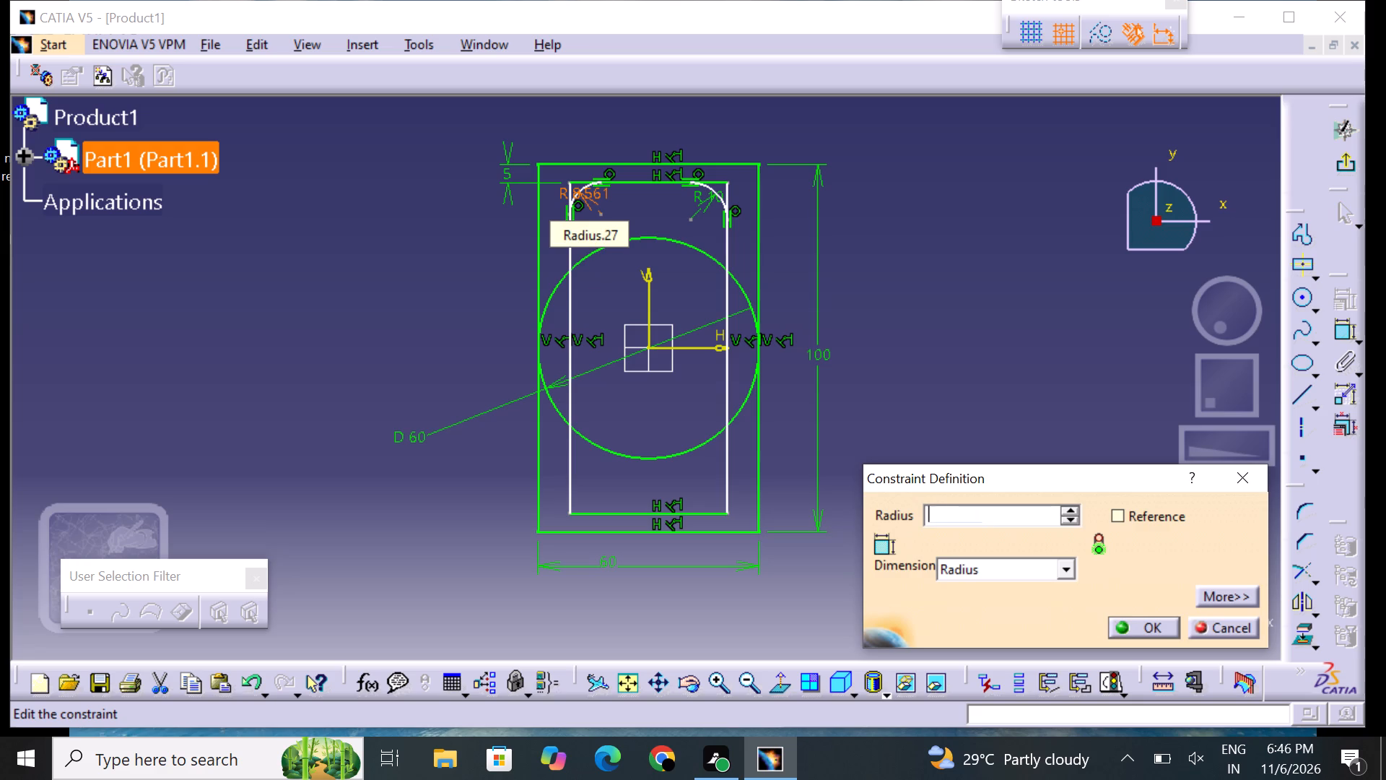
text(10)
key(Return)
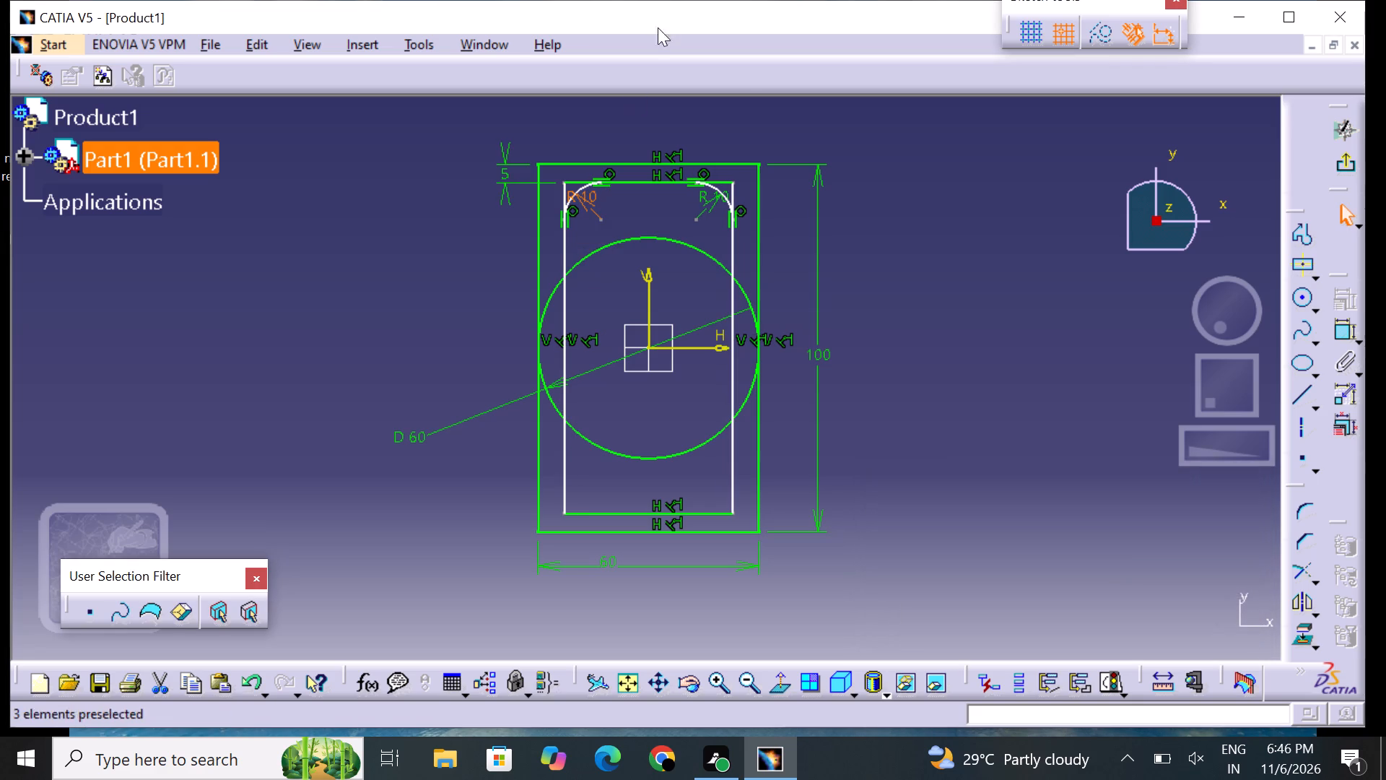
click(969, 428)
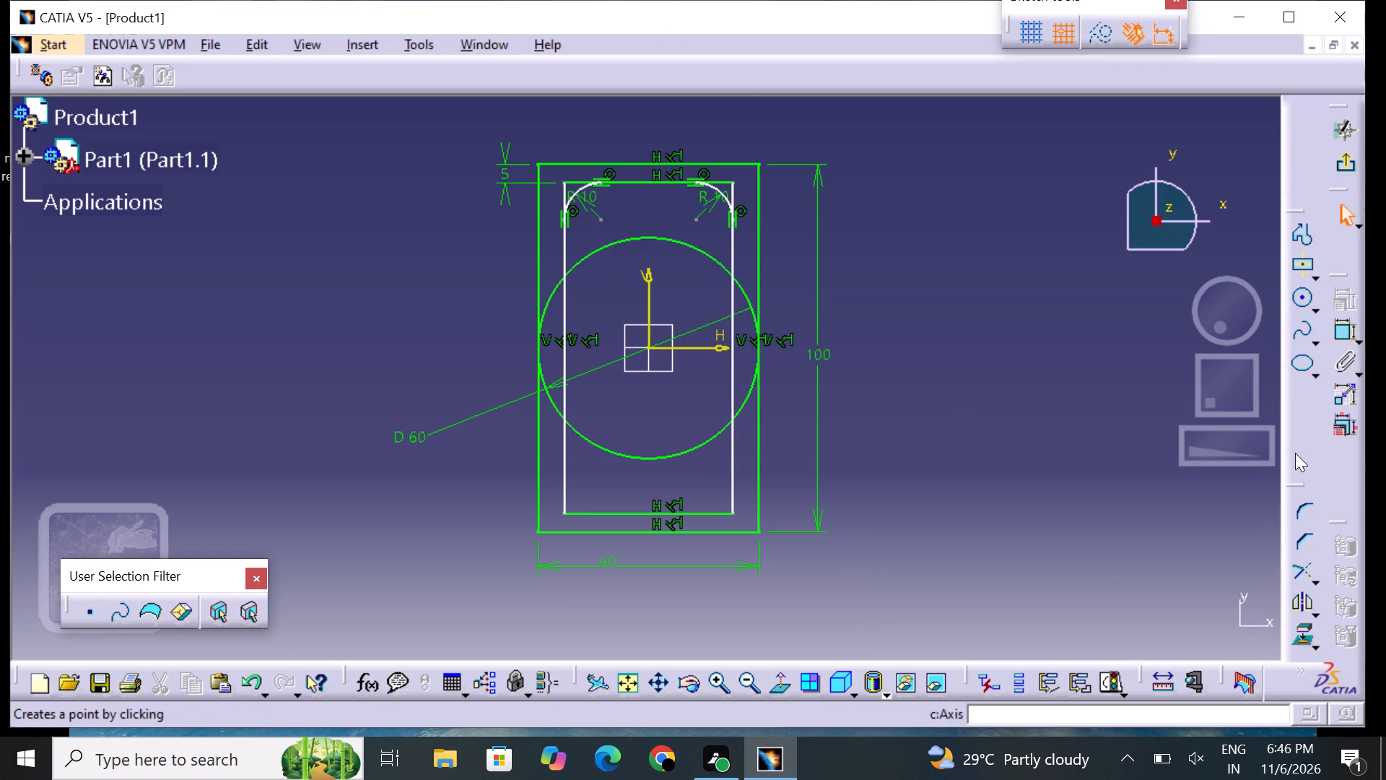
Add an untrimmed corner at the inner rectangle's lower-left vertex and set its radius to 10 mm.
click(1299, 499)
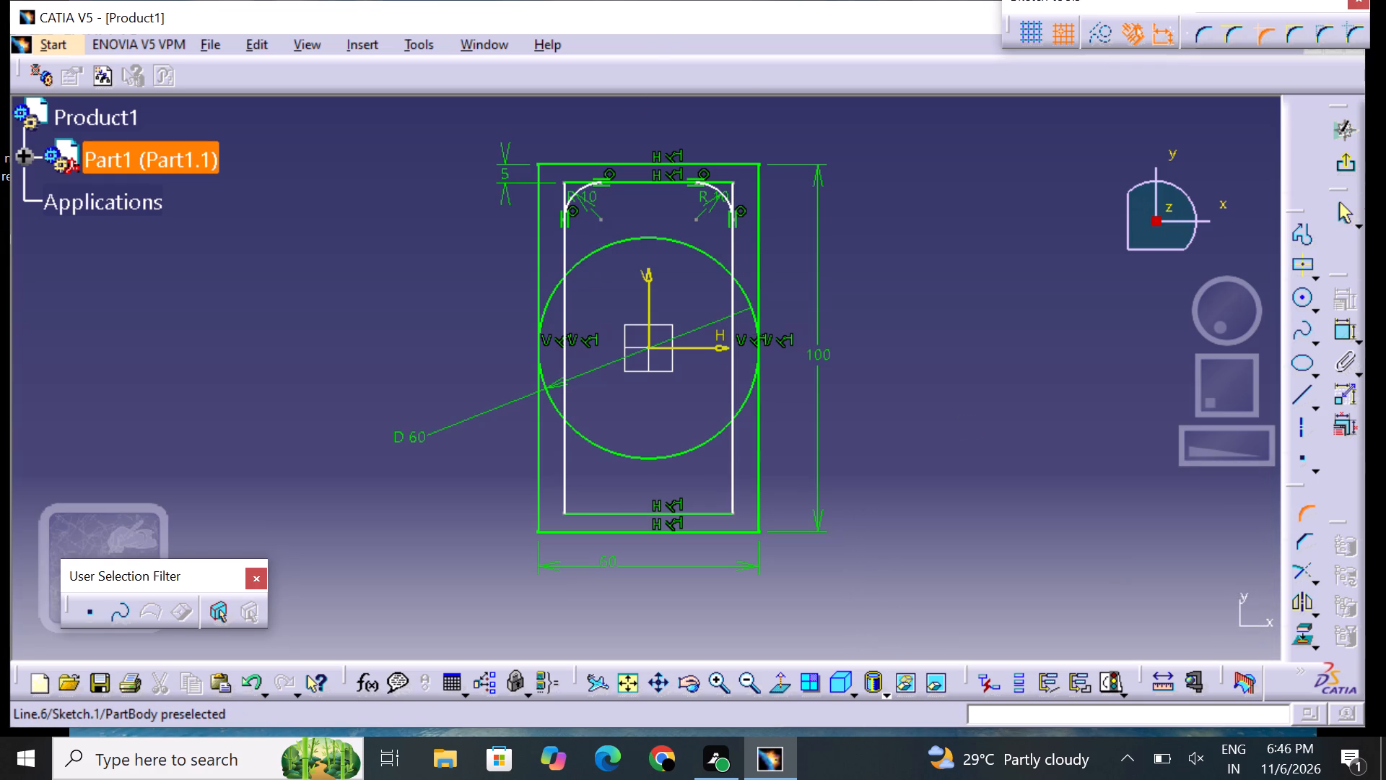
drag(561, 484, 563, 493)
click(588, 513)
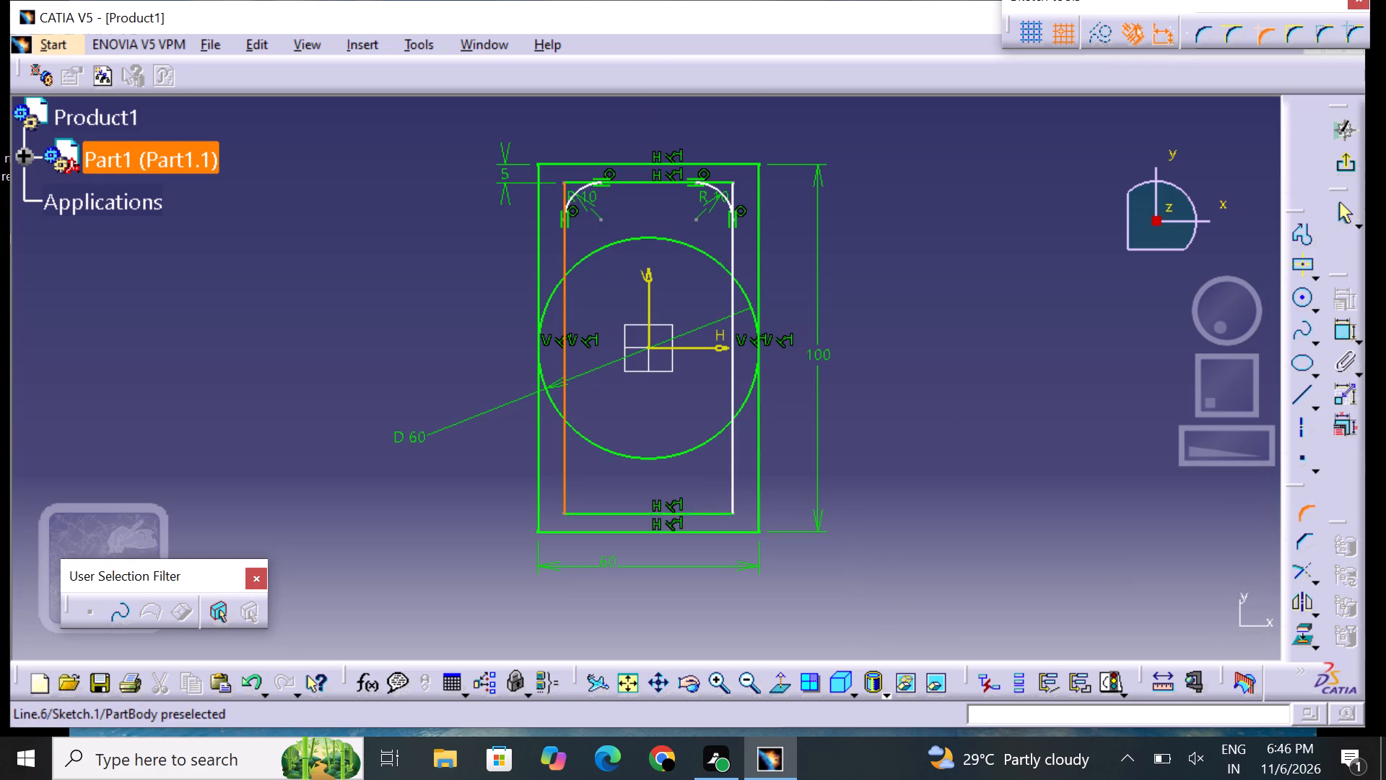
click(572, 509)
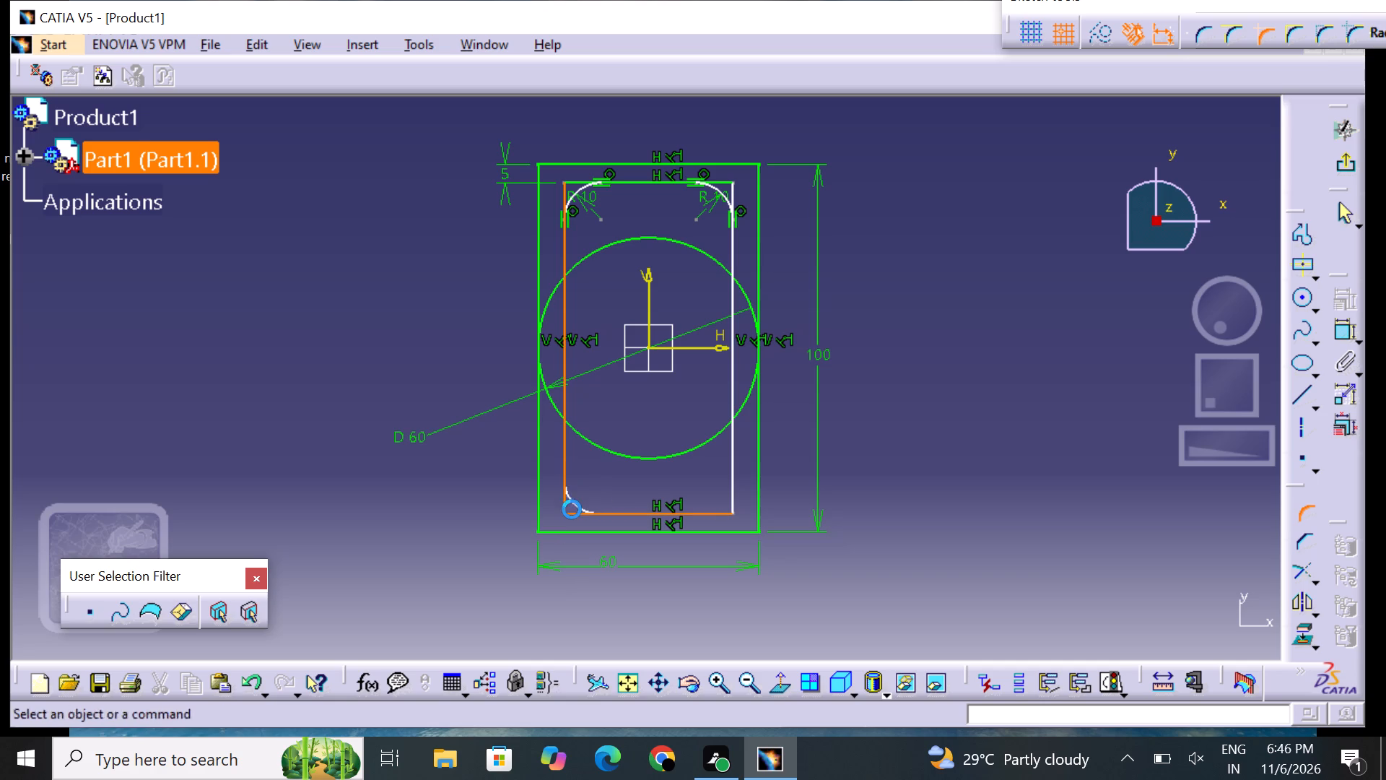
double_click(590, 490)
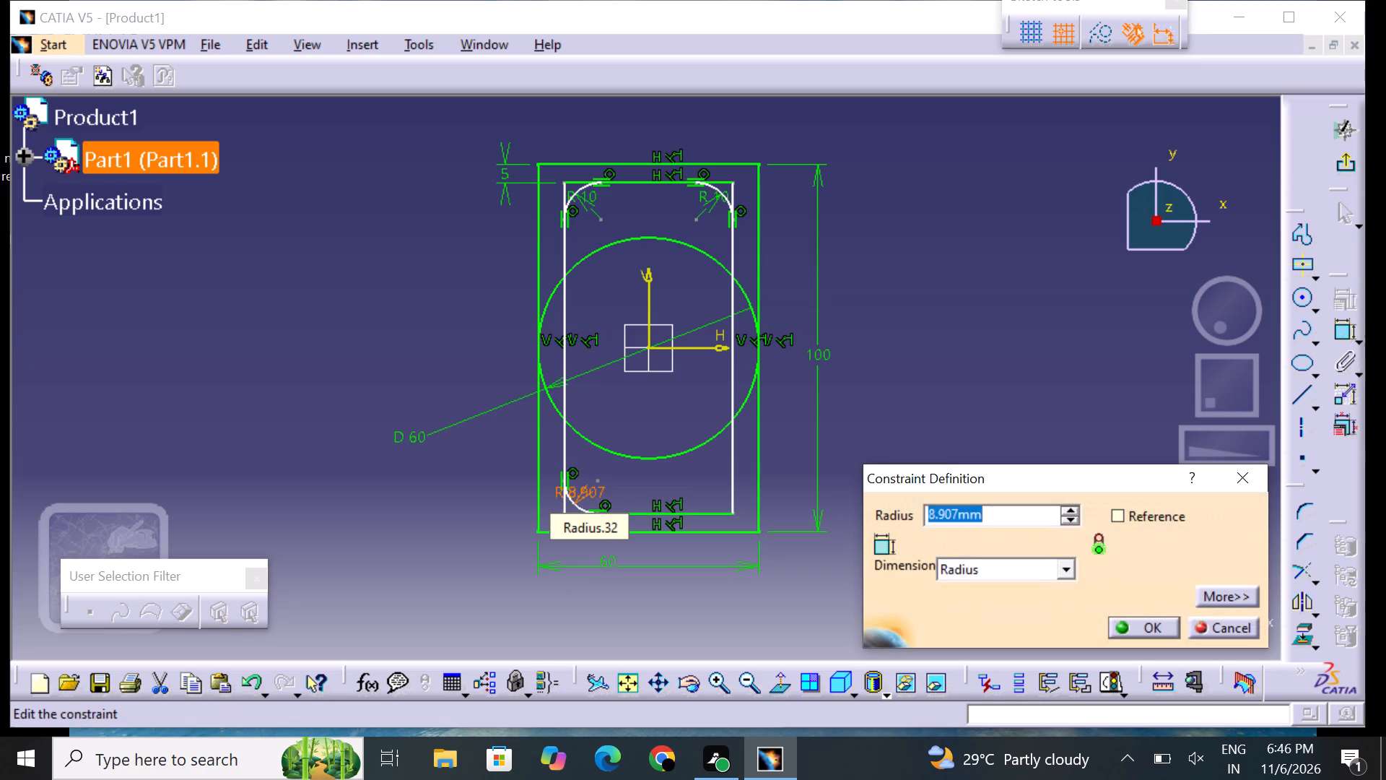
key(BackSpace)
text(10)
key(Return)
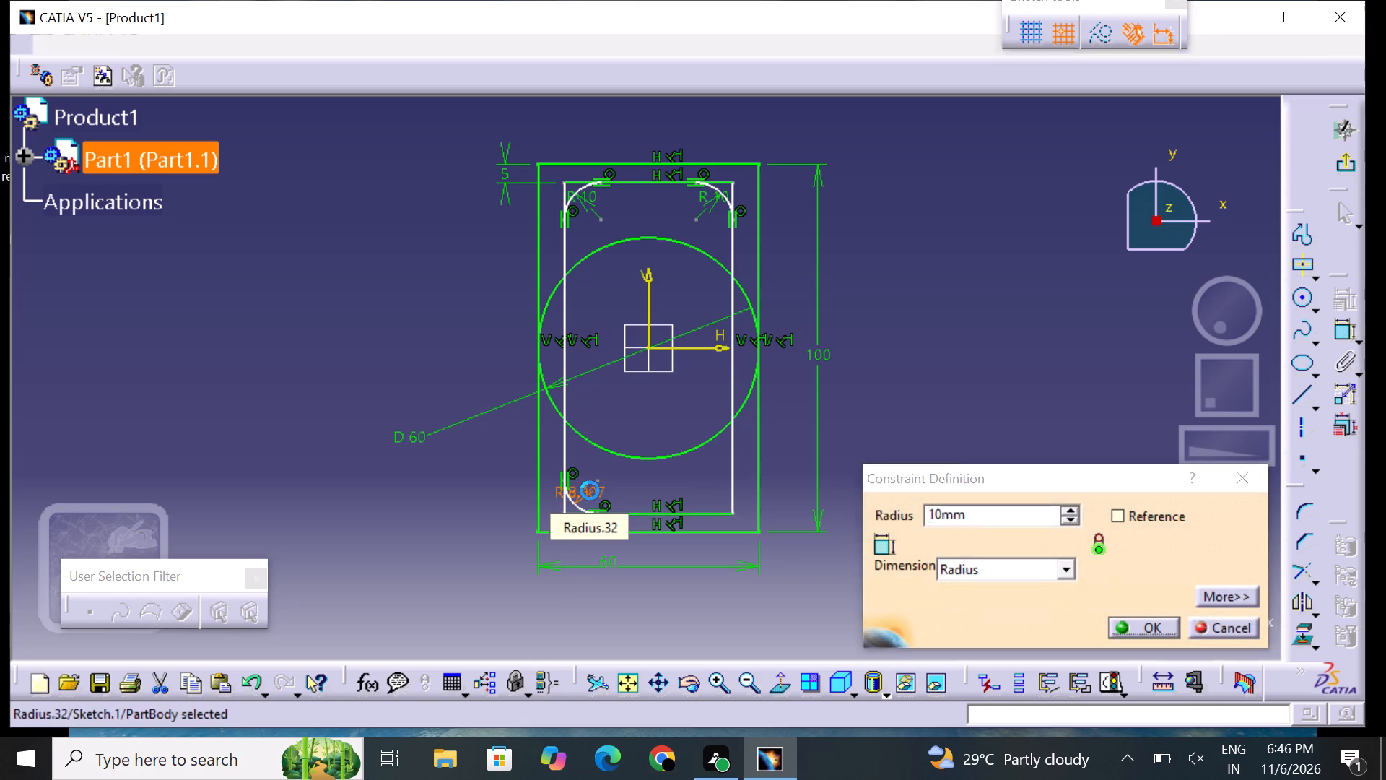
click(990, 409)
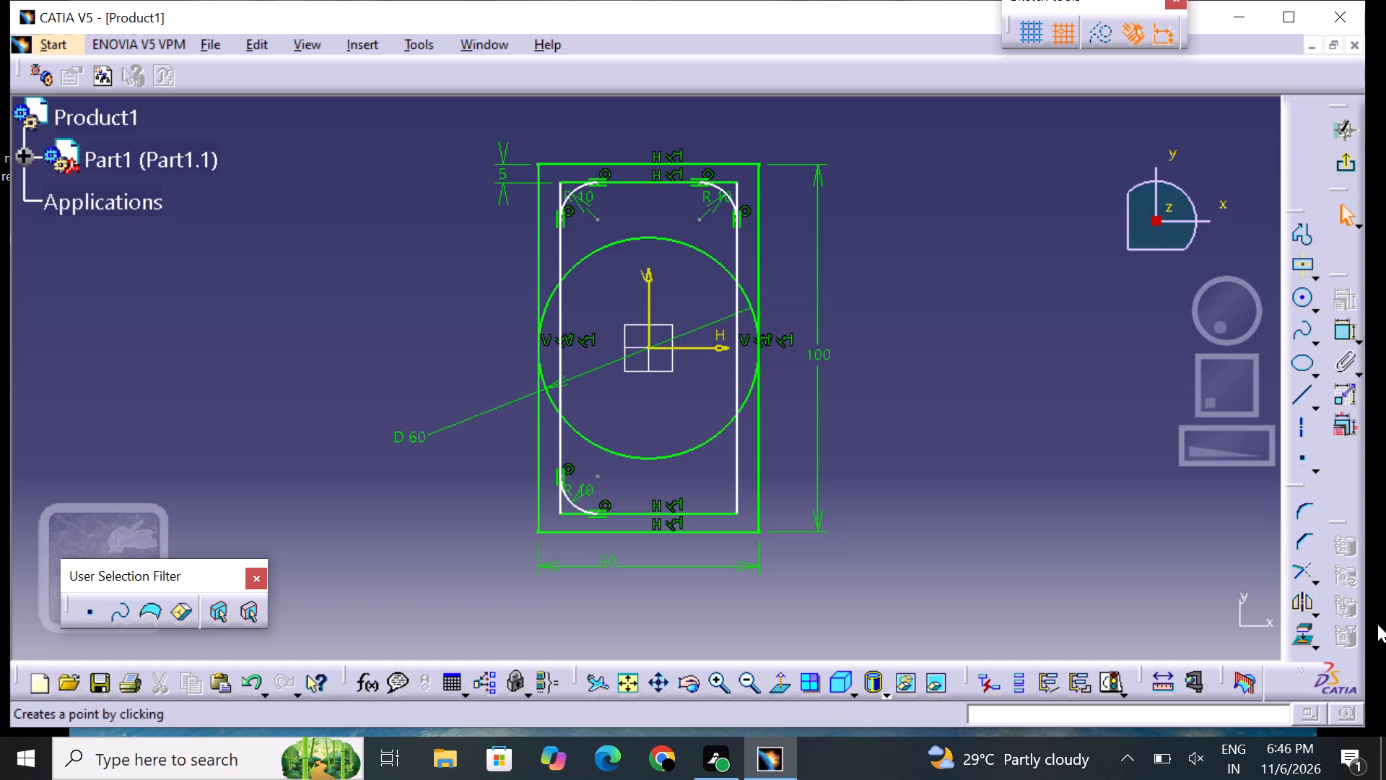
Add an untrimmed corner at the inner rectangle's lower-right vertex and set its radius to 10 mm.
click(1305, 507)
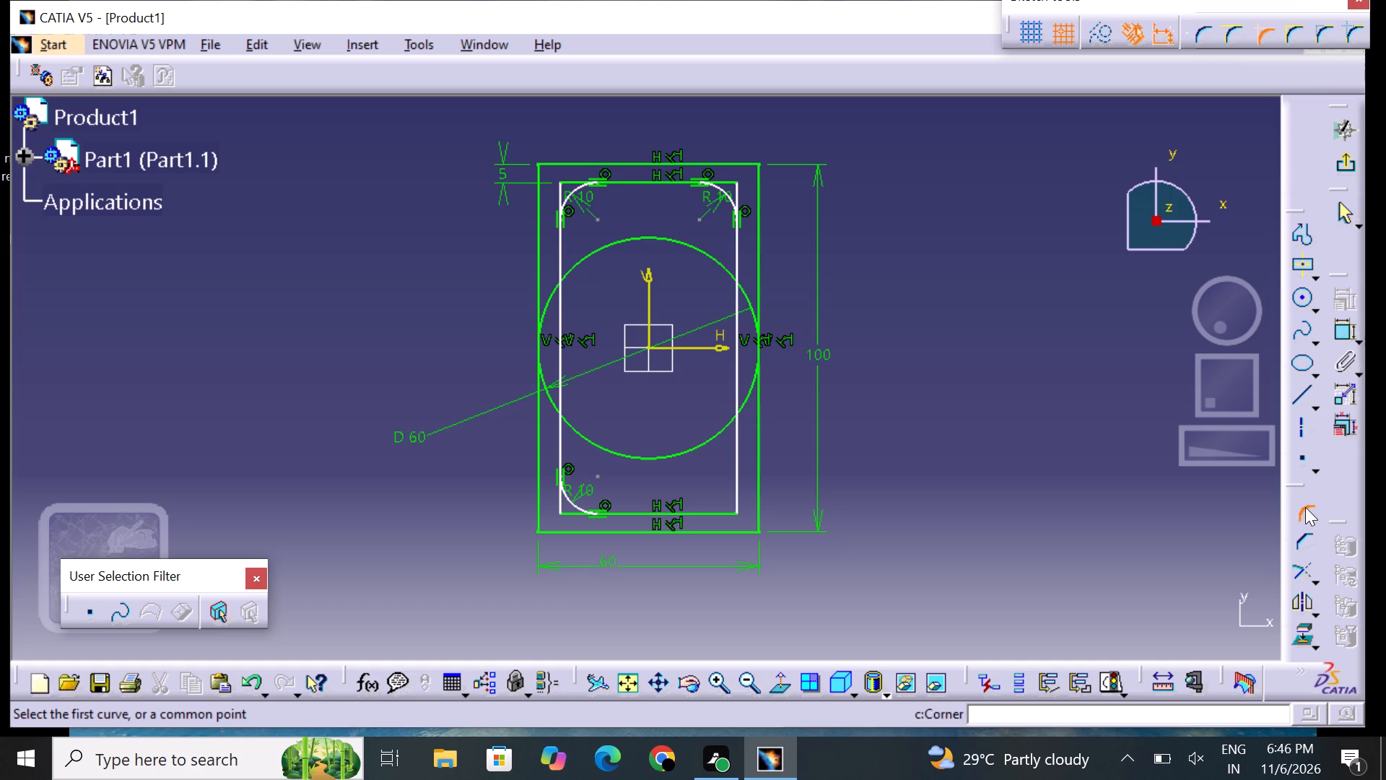
click(717, 507)
click(717, 516)
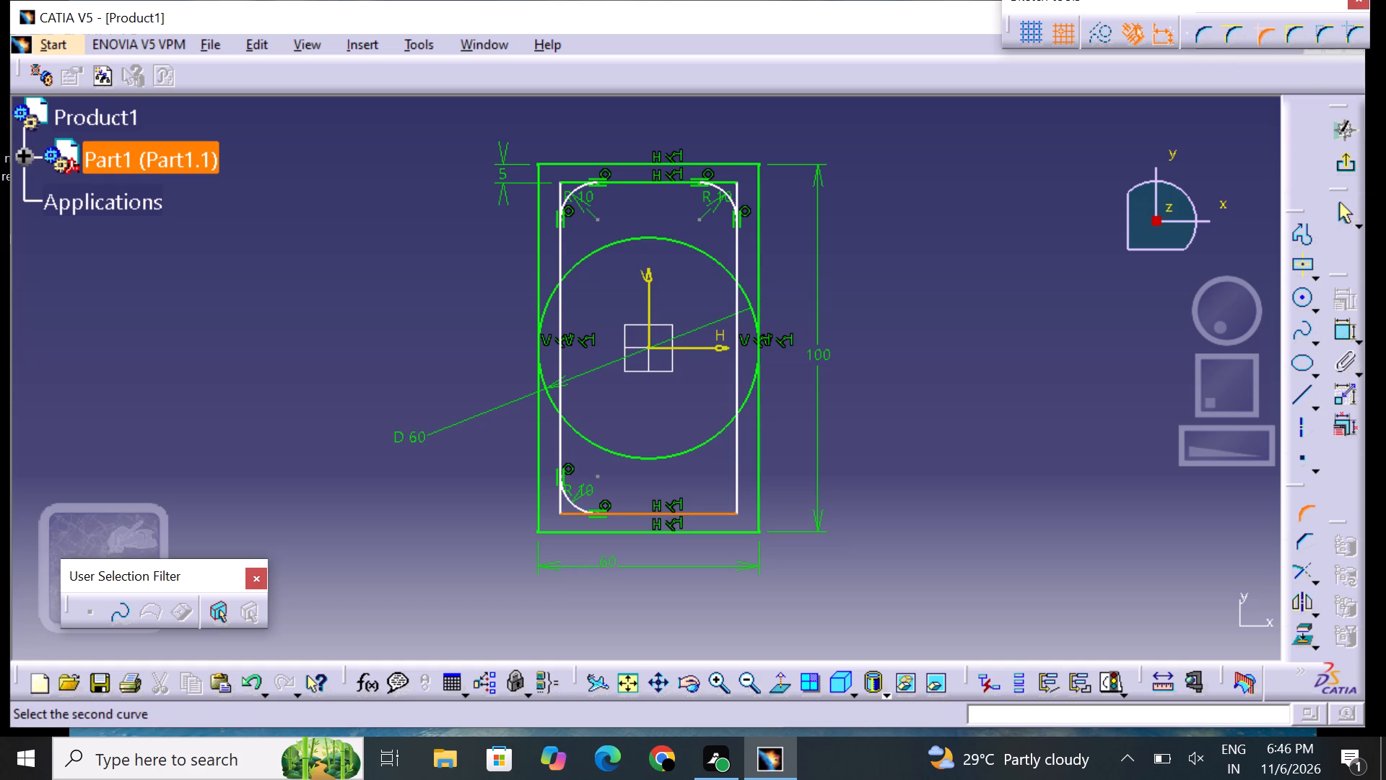
click(740, 487)
click(736, 490)
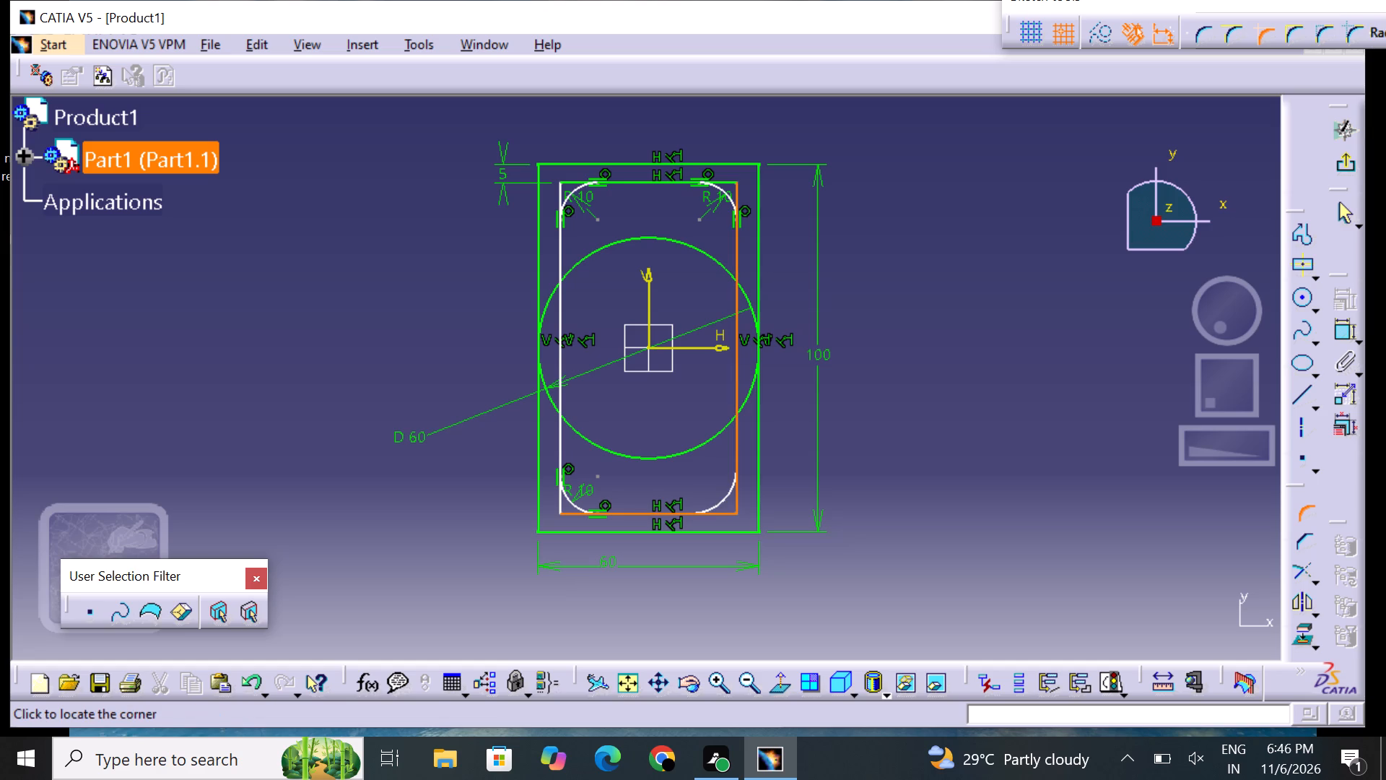
click(725, 498)
double_click(714, 487)
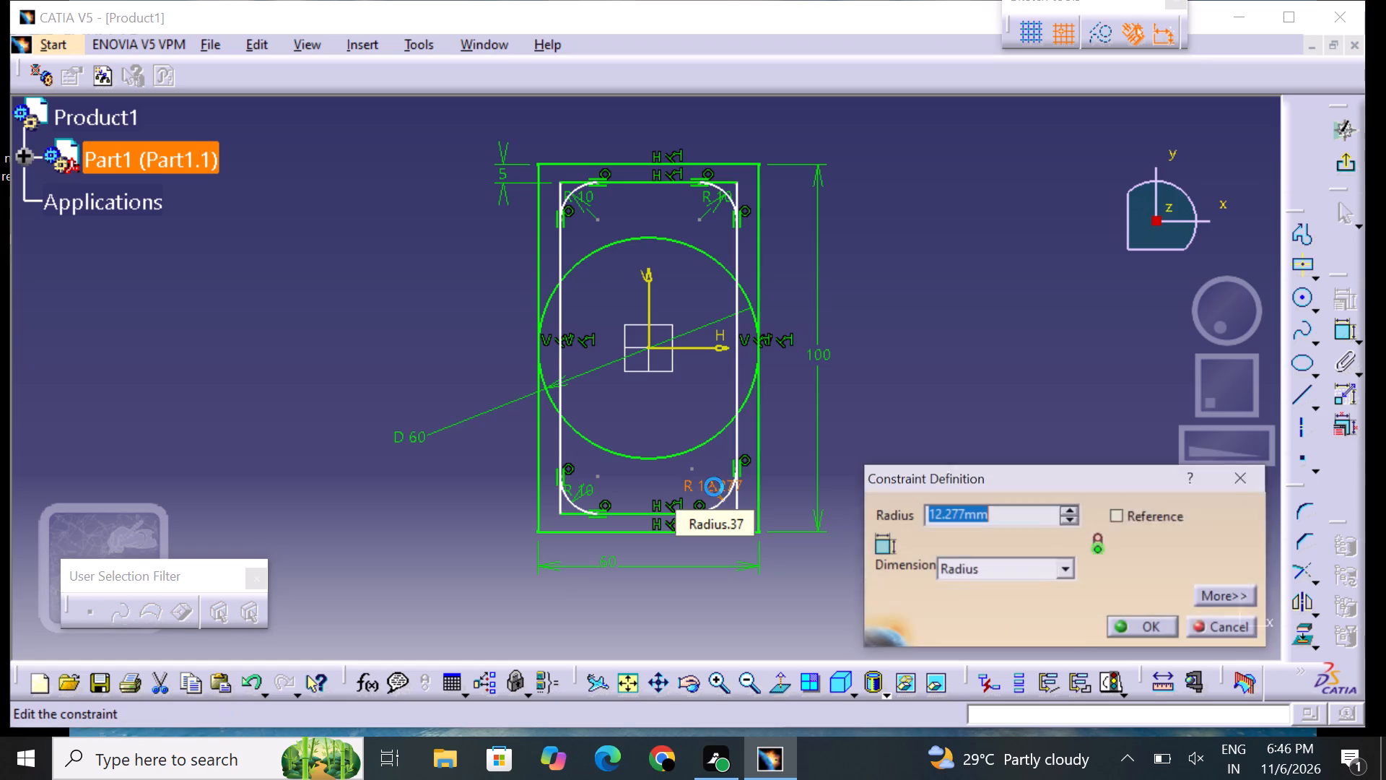
key(BackSpace)
text(1-)
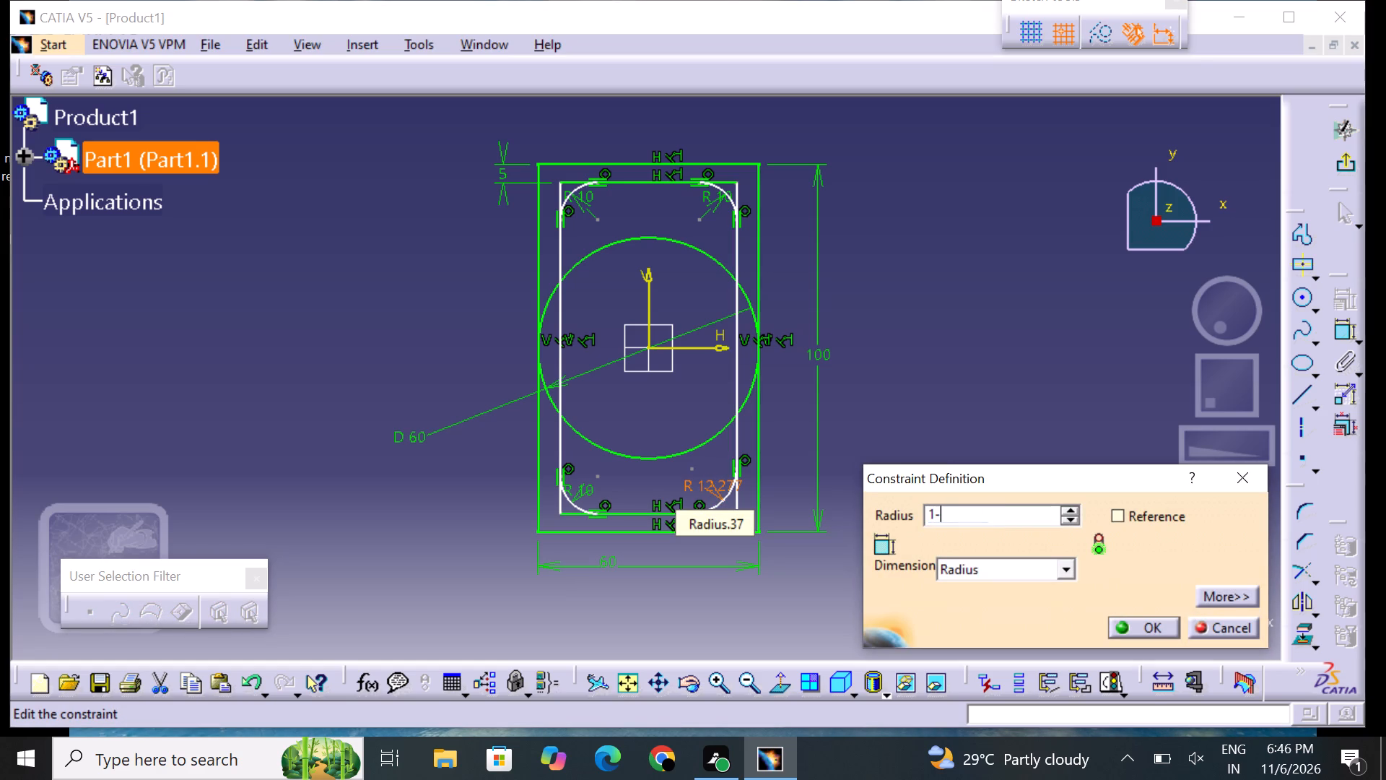
key(BackSpace)
key(0)
key(Return)
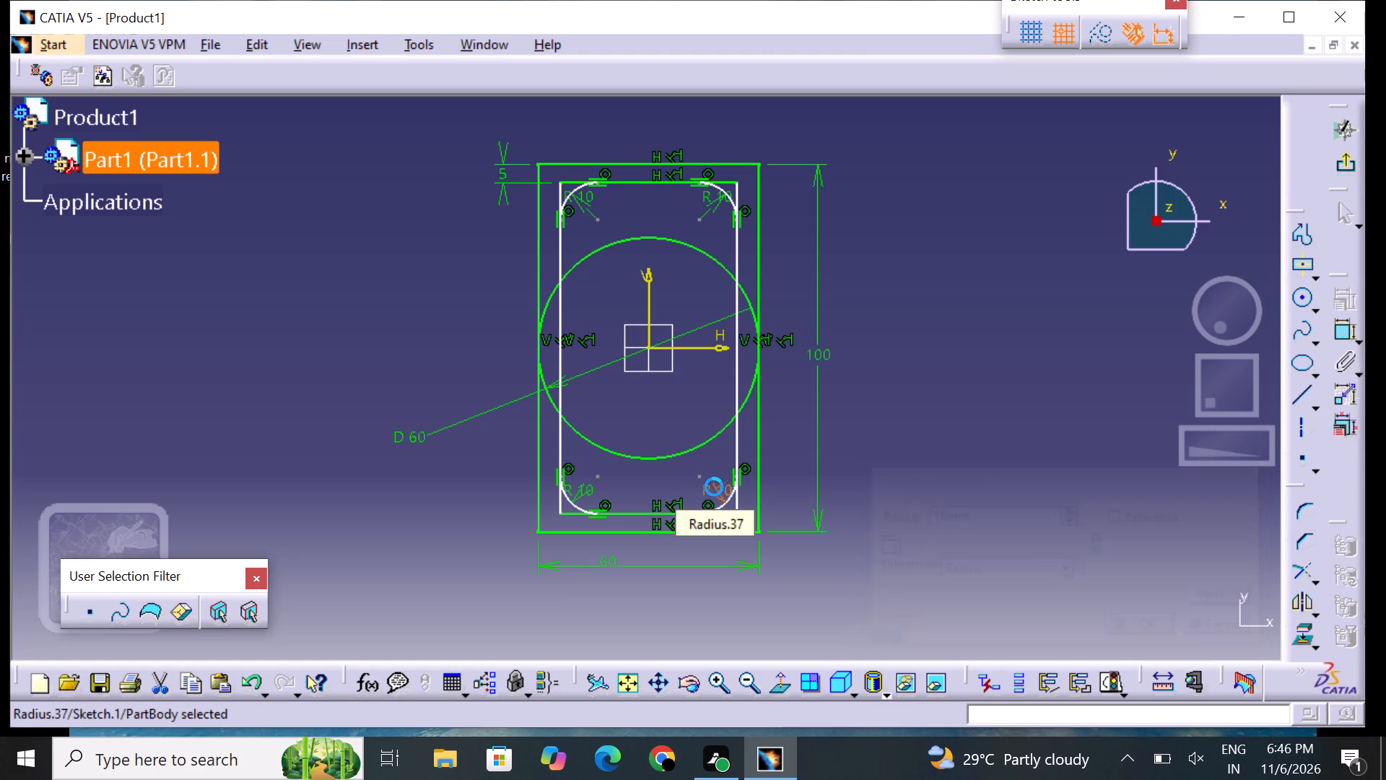
click(1026, 422)
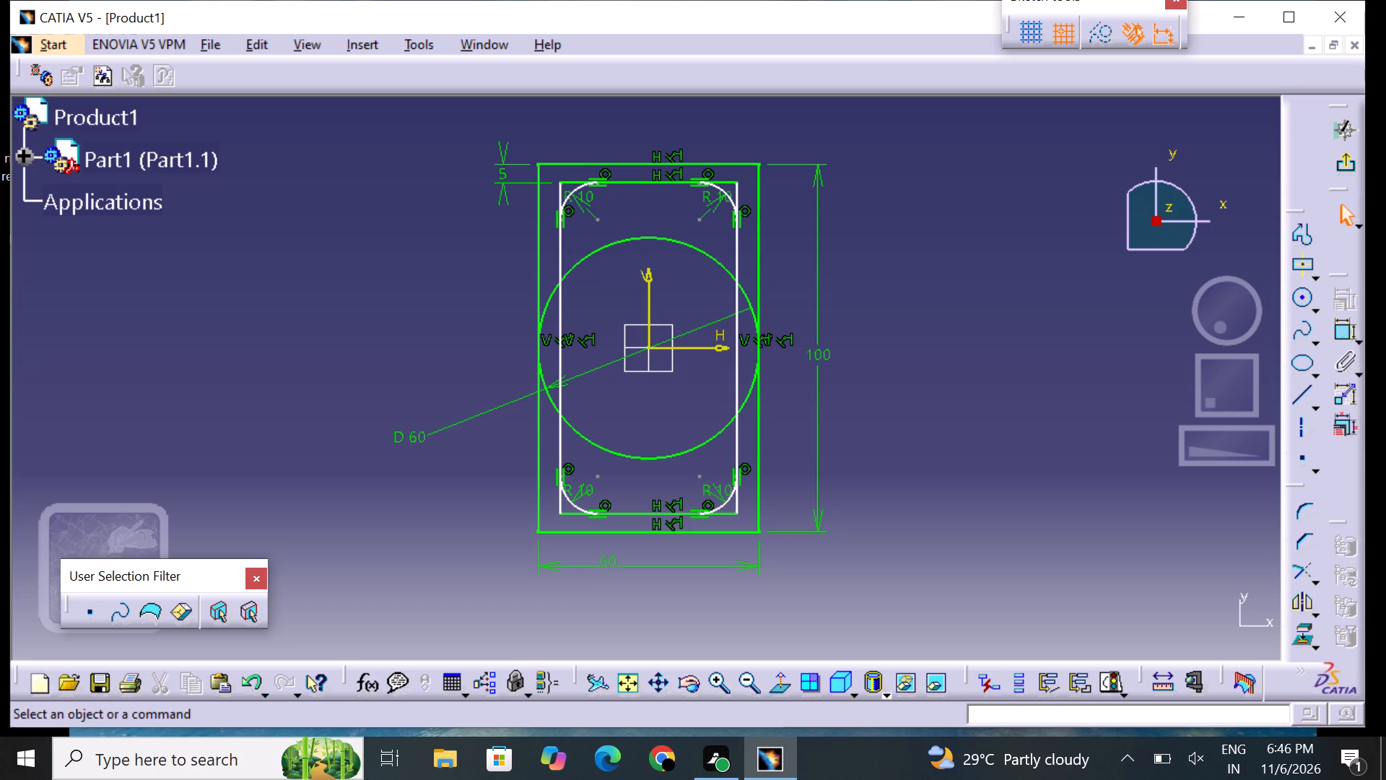
Quick-trim the leftover line segments outside all four rounded corners of the inner rectangle.
click(716, 680)
middle_drag(853, 469, 868, 505)
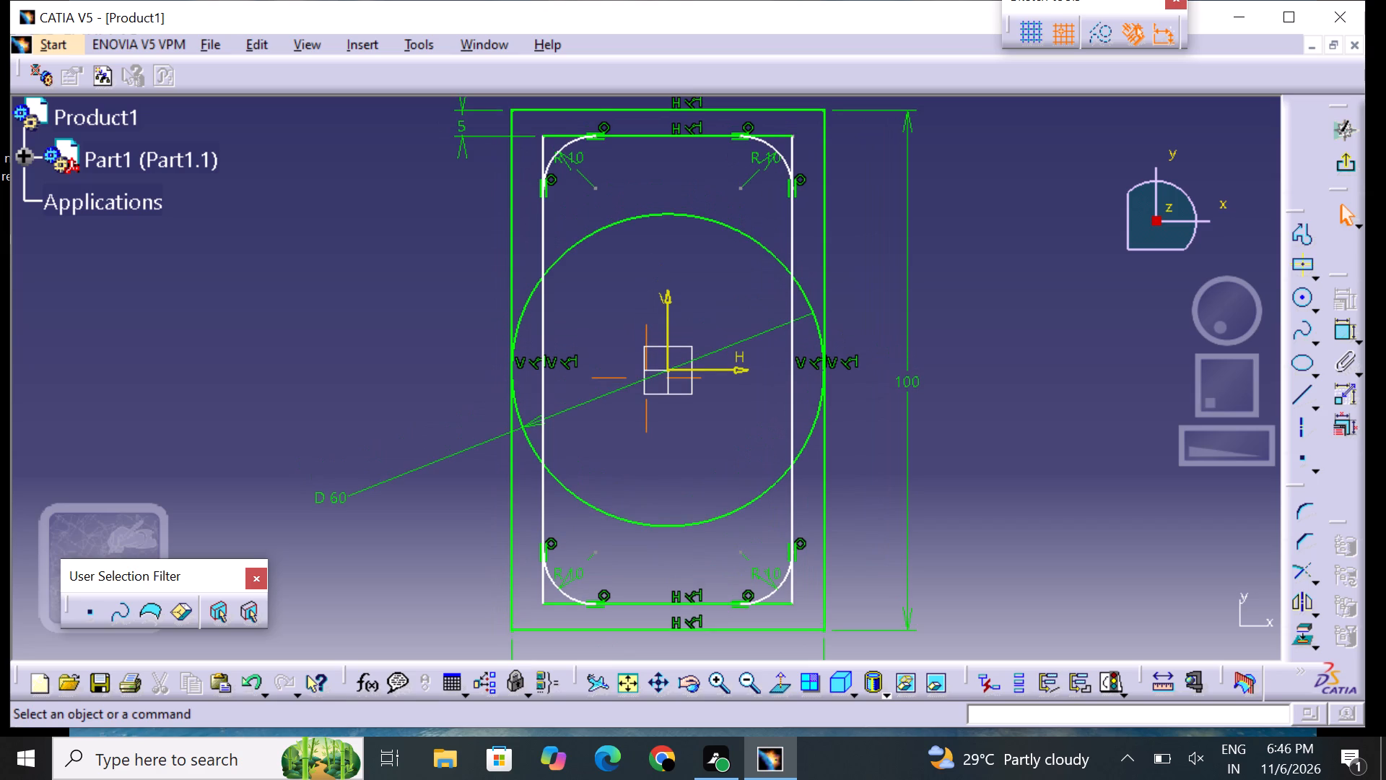
click(1310, 581)
click(1303, 601)
click(1303, 601)
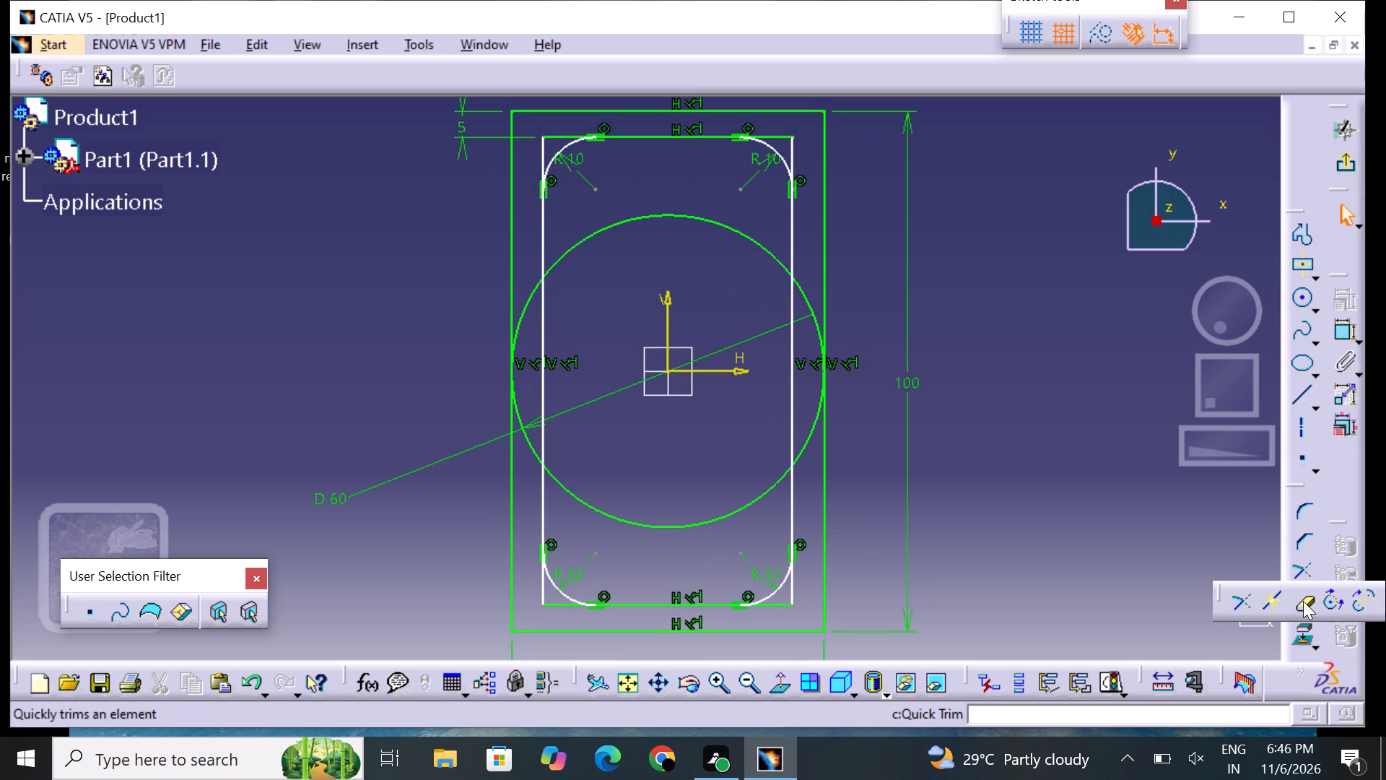
click(557, 134)
click(541, 149)
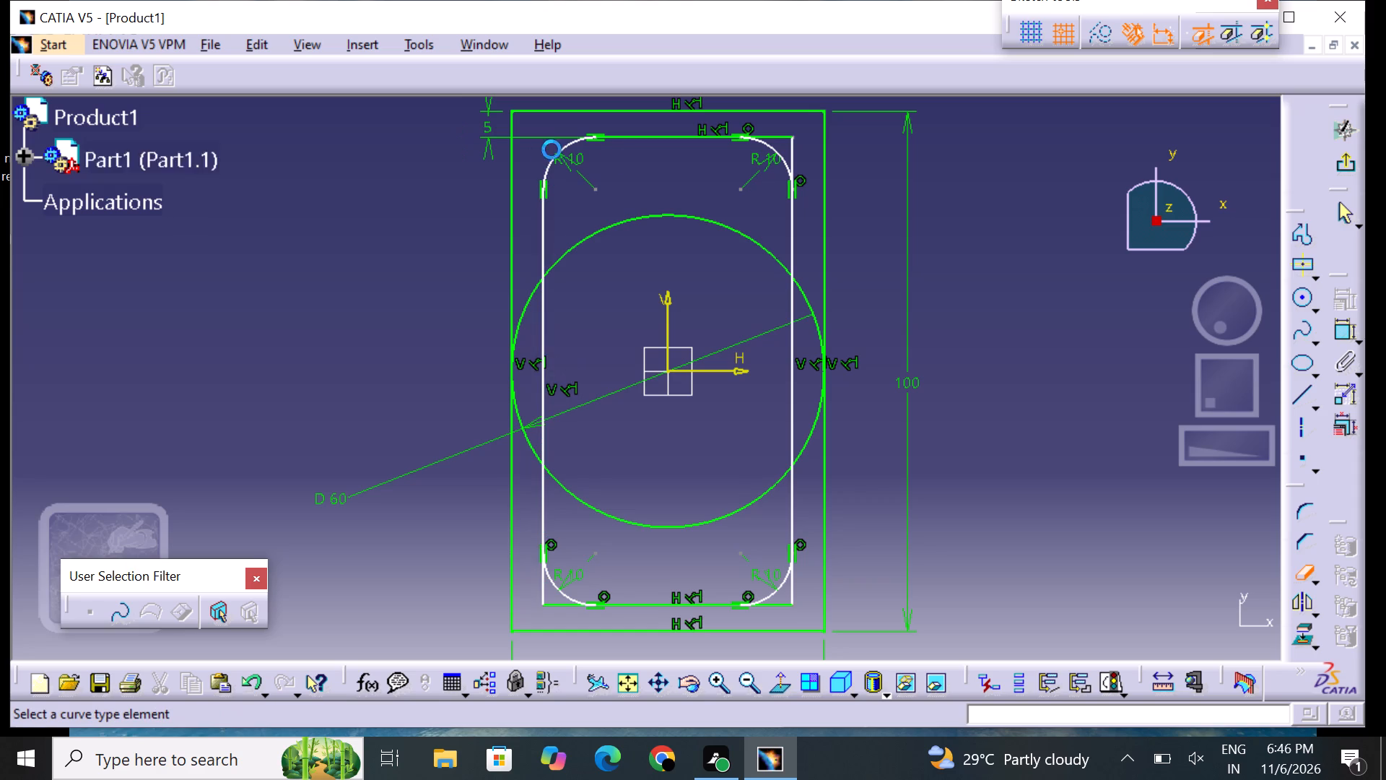
click(774, 132)
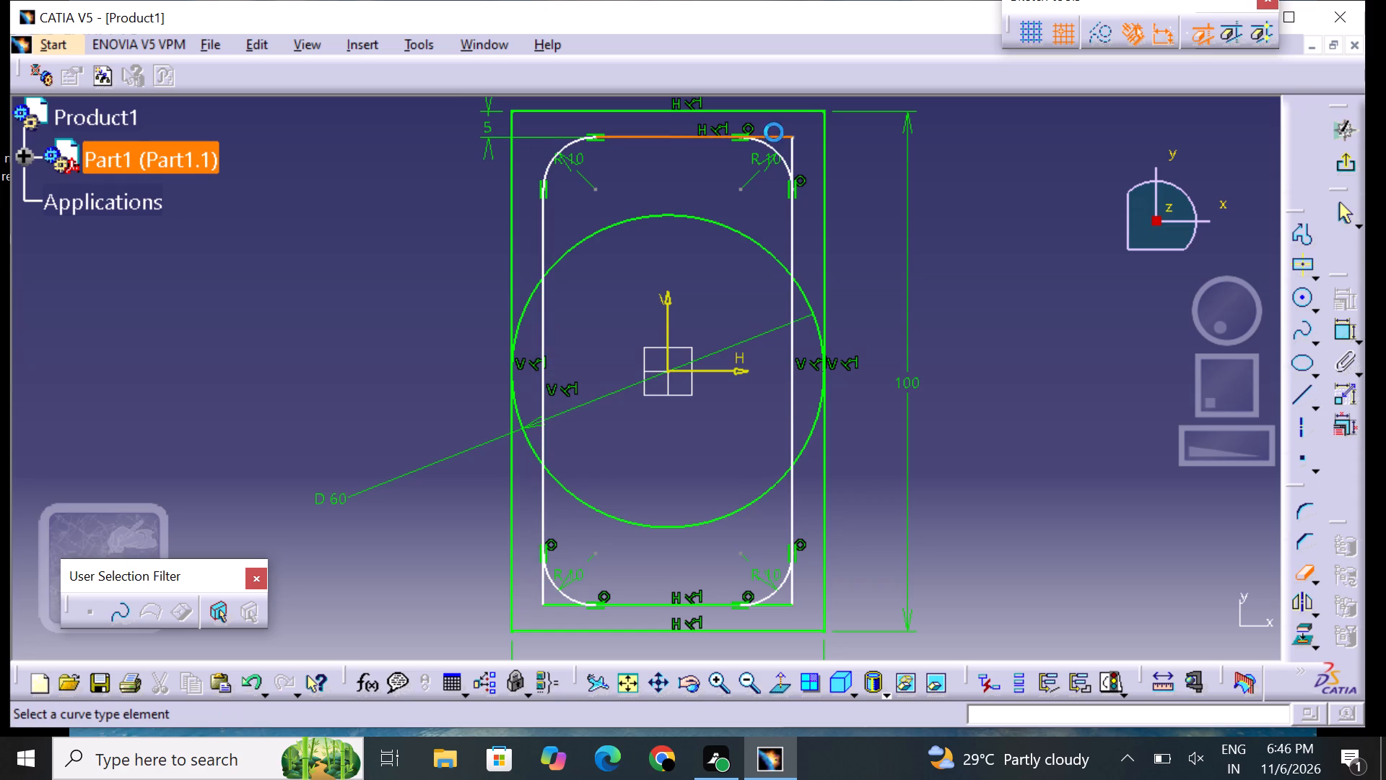
click(793, 148)
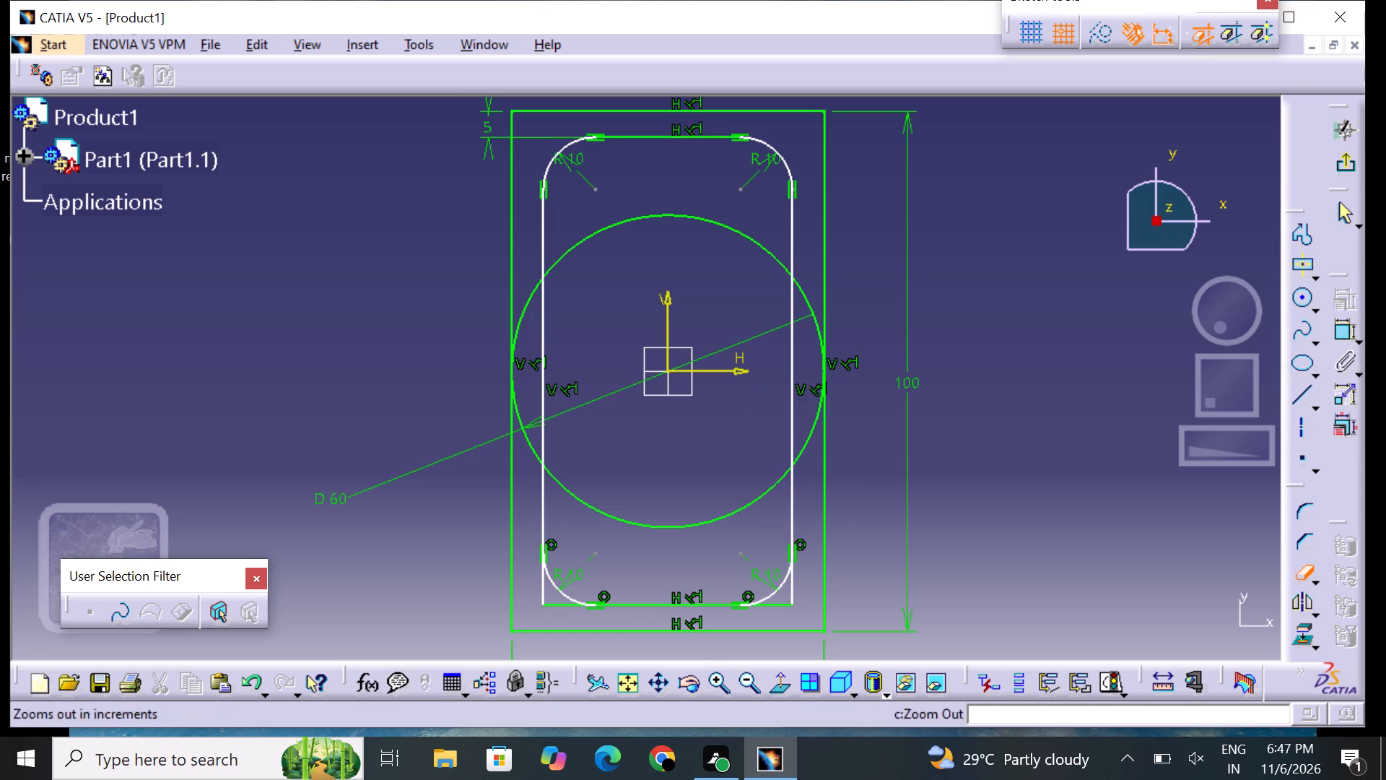
click(775, 606)
click(793, 594)
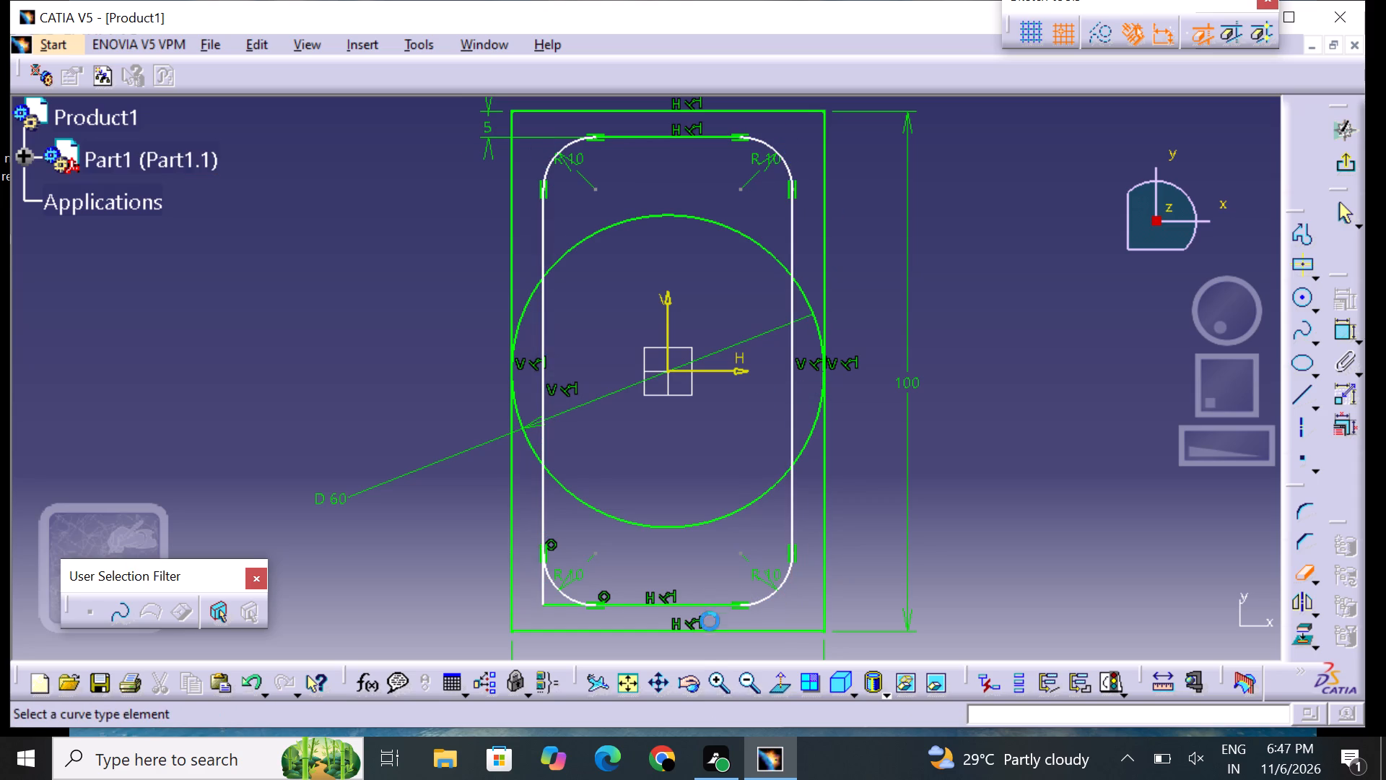
click(541, 590)
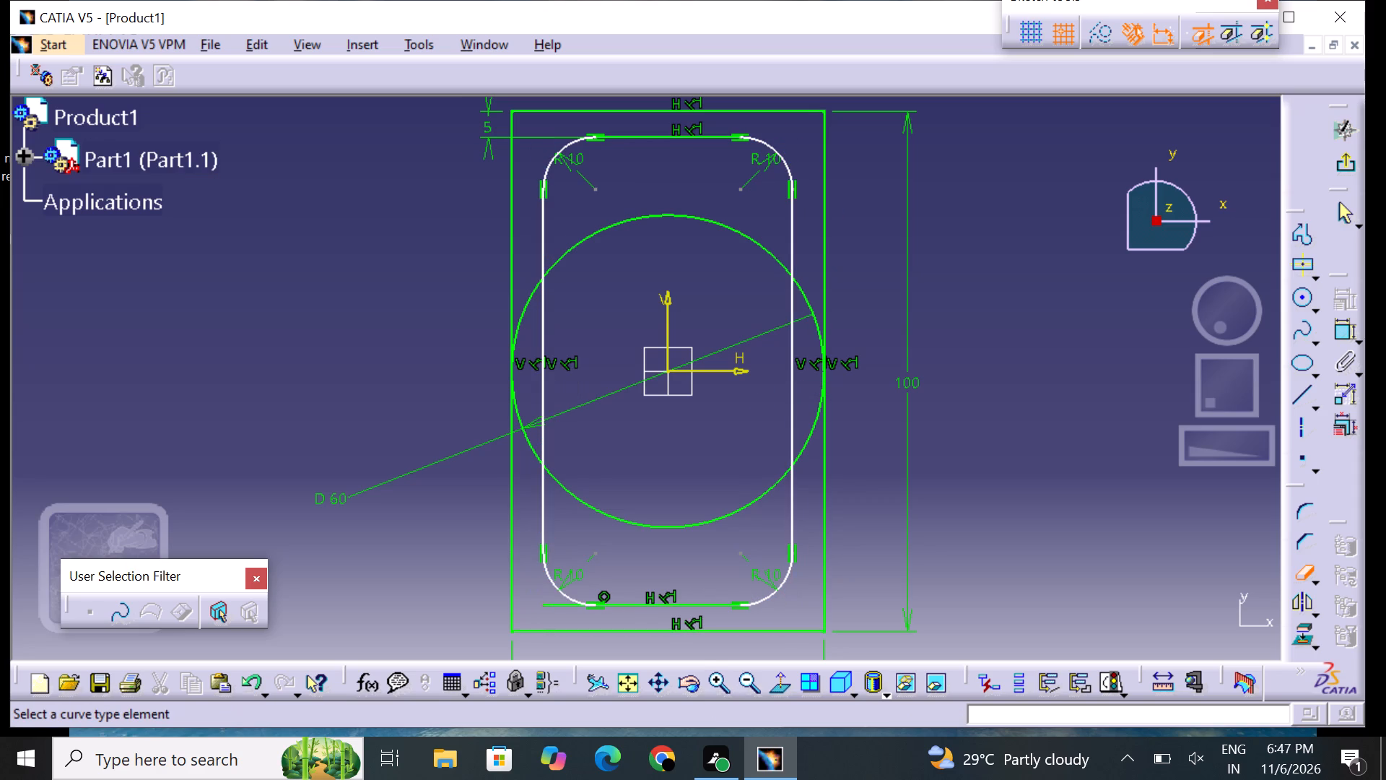
click(562, 602)
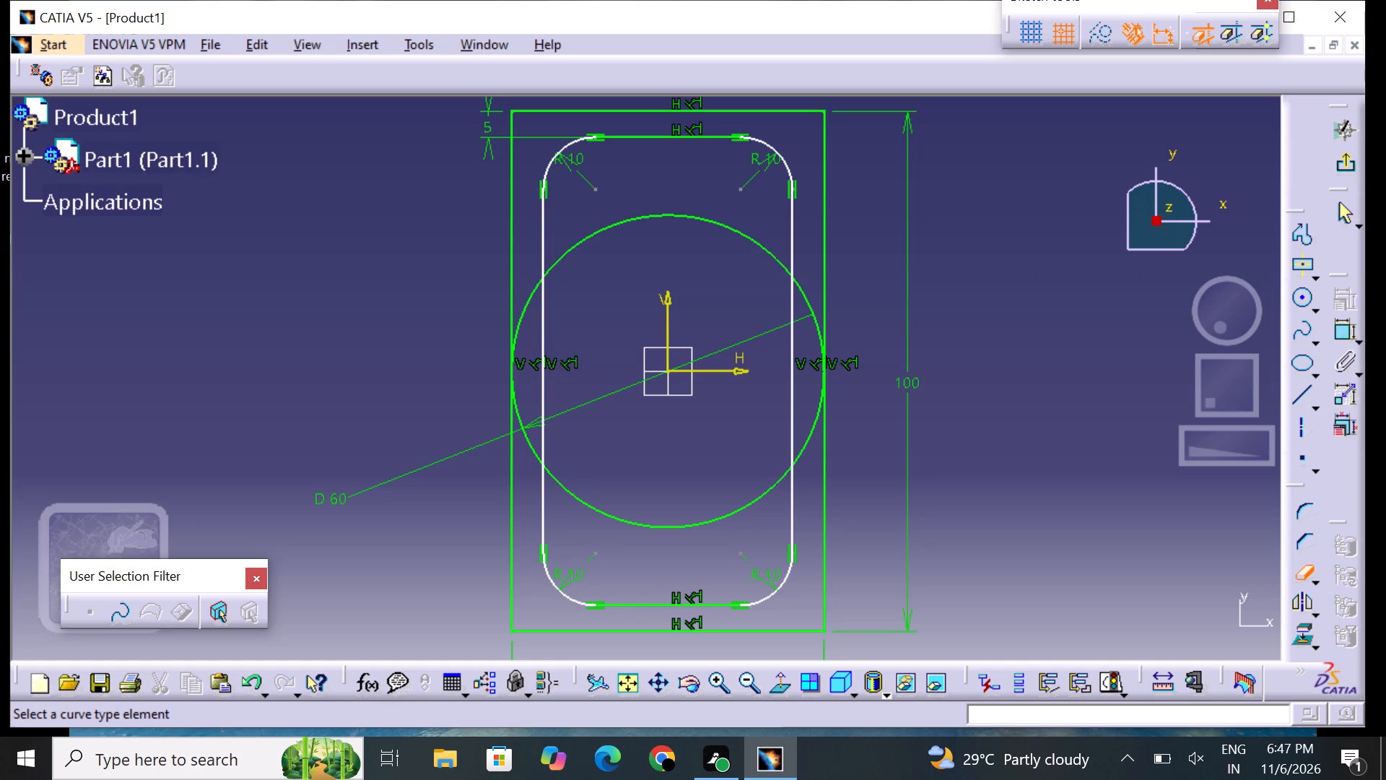
click(1307, 577)
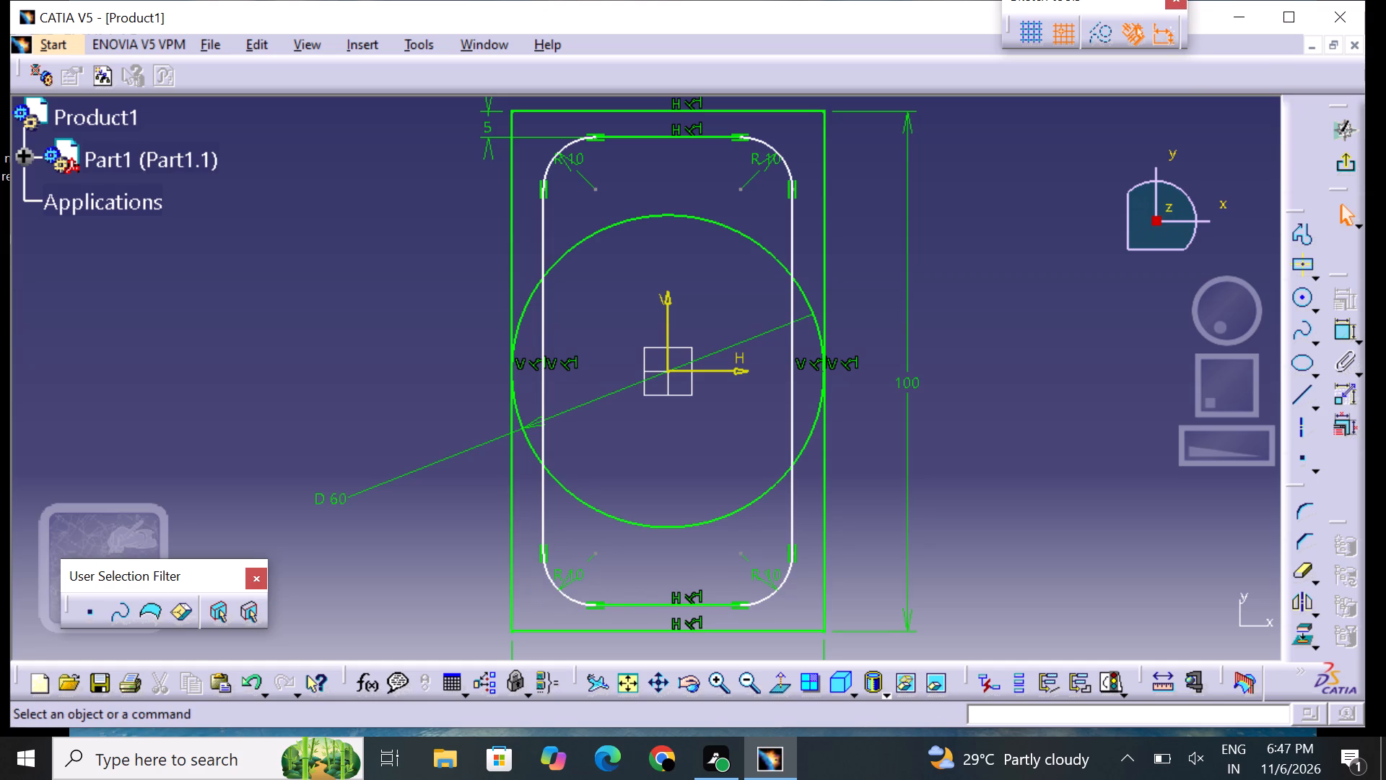
Set the central circle's diameter to 20 mm.
middle_drag(997, 484, 980, 438)
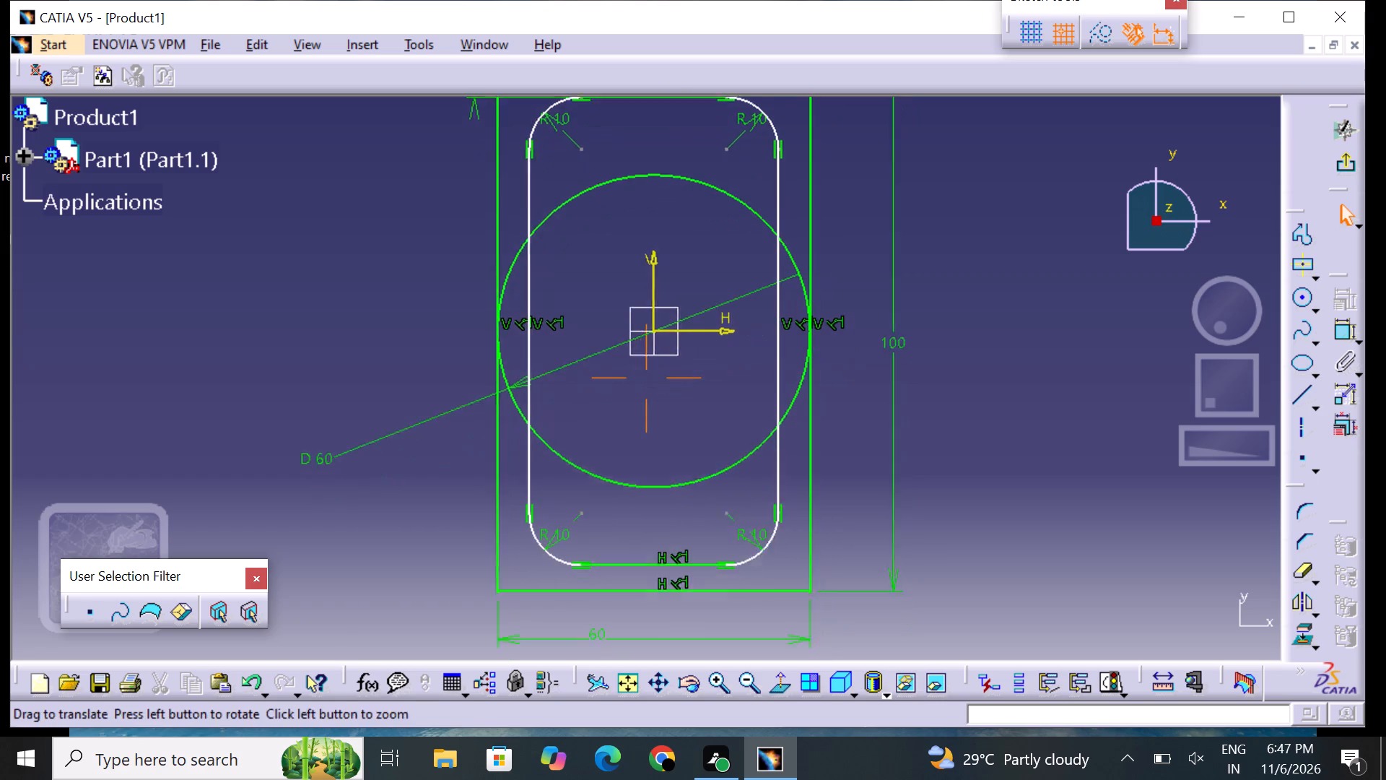
middle_drag(980, 438, 960, 406)
scroll(957, 407, up, 1)
middle_drag(956, 415, 956, 441)
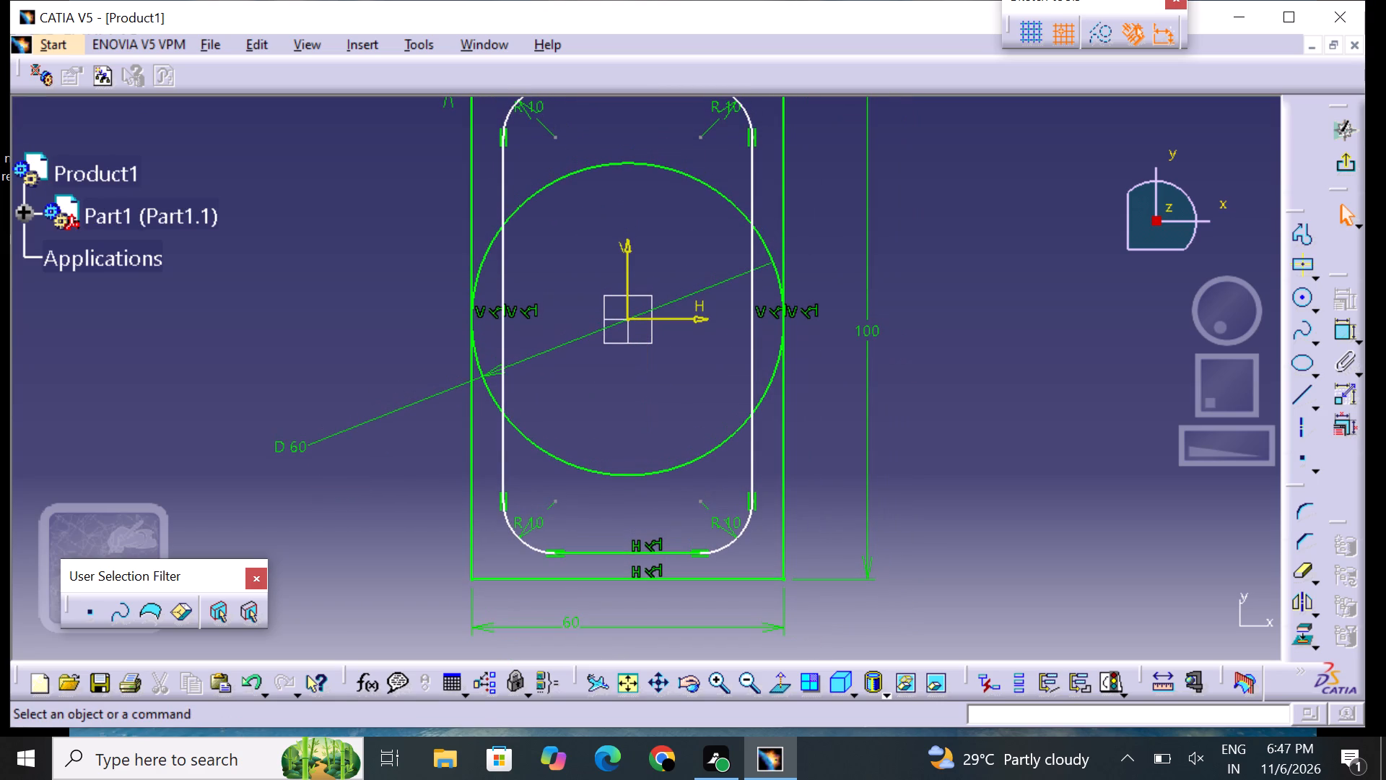
double_click(308, 450)
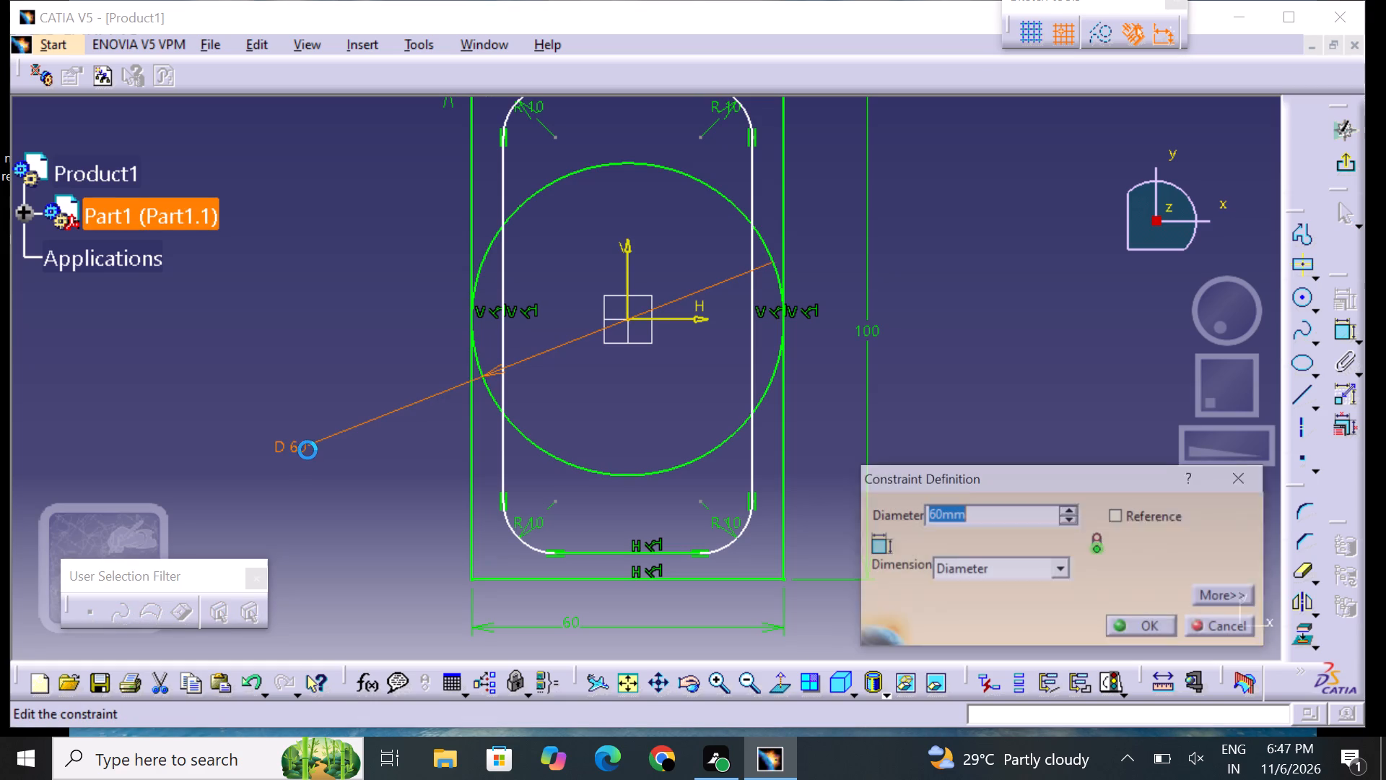
key(BackSpace)
text(20)
key(Return)
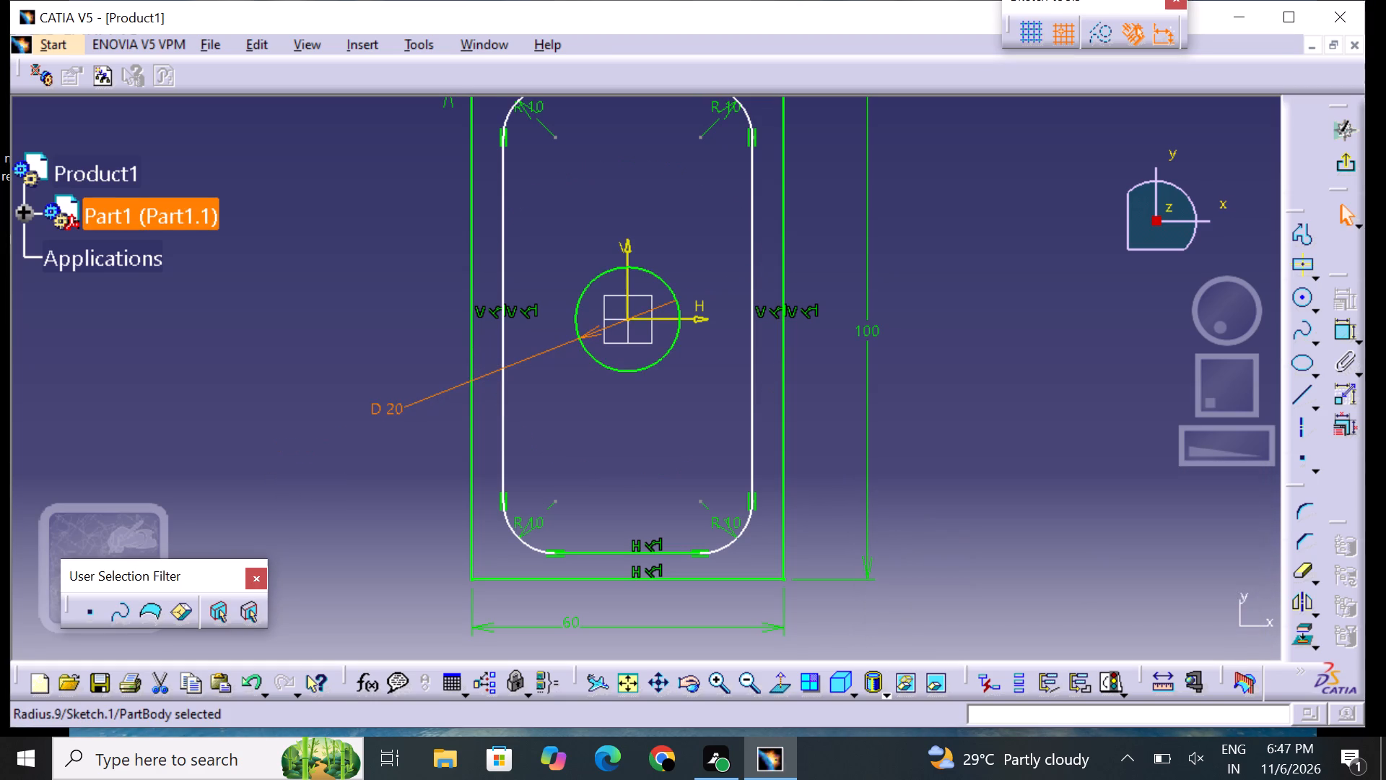
click(946, 328)
Sketch an upright centered rectangle about 20 mm wide around the origin, extending above and below the circle.
middle_drag(906, 319, 932, 425)
scroll(932, 425, up, 1)
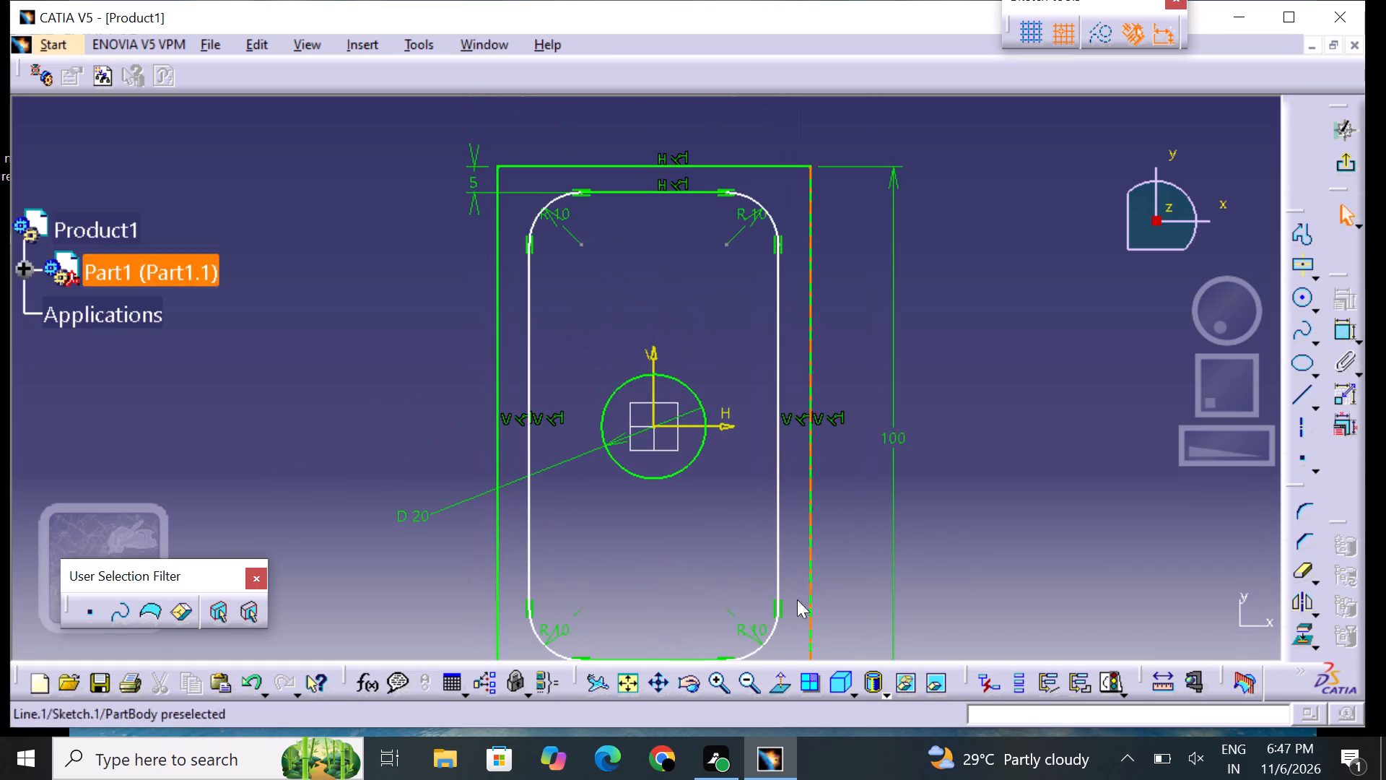
click(717, 667)
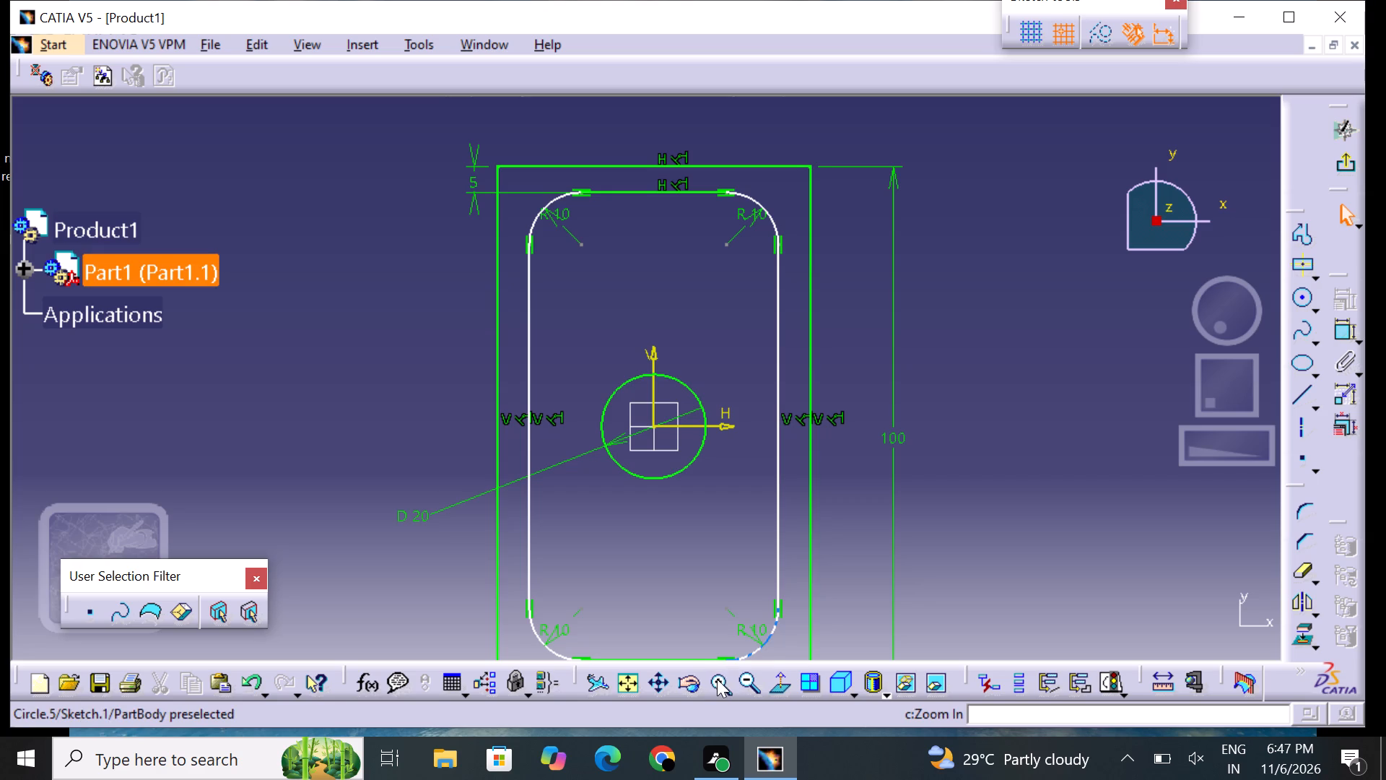
click(717, 679)
middle_drag(715, 457, 684, 311)
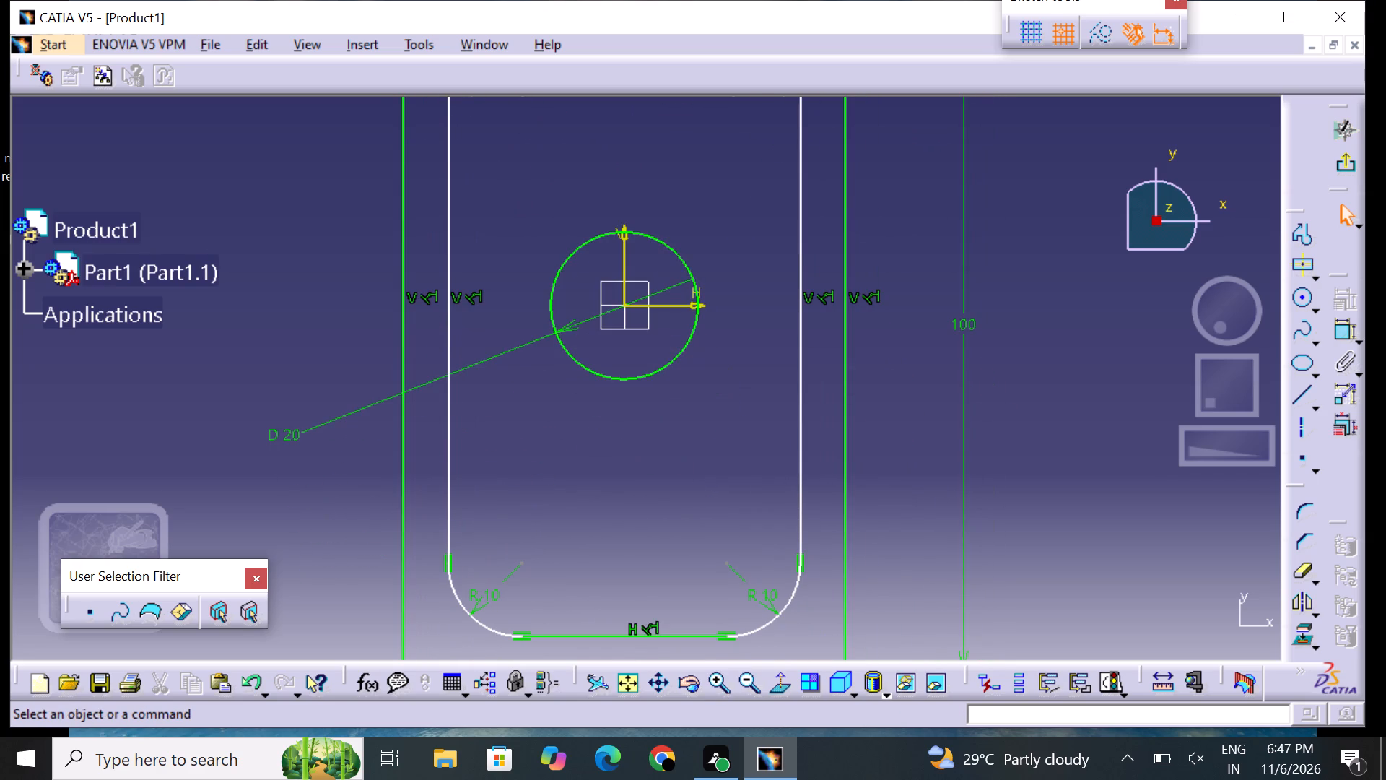
click(1294, 259)
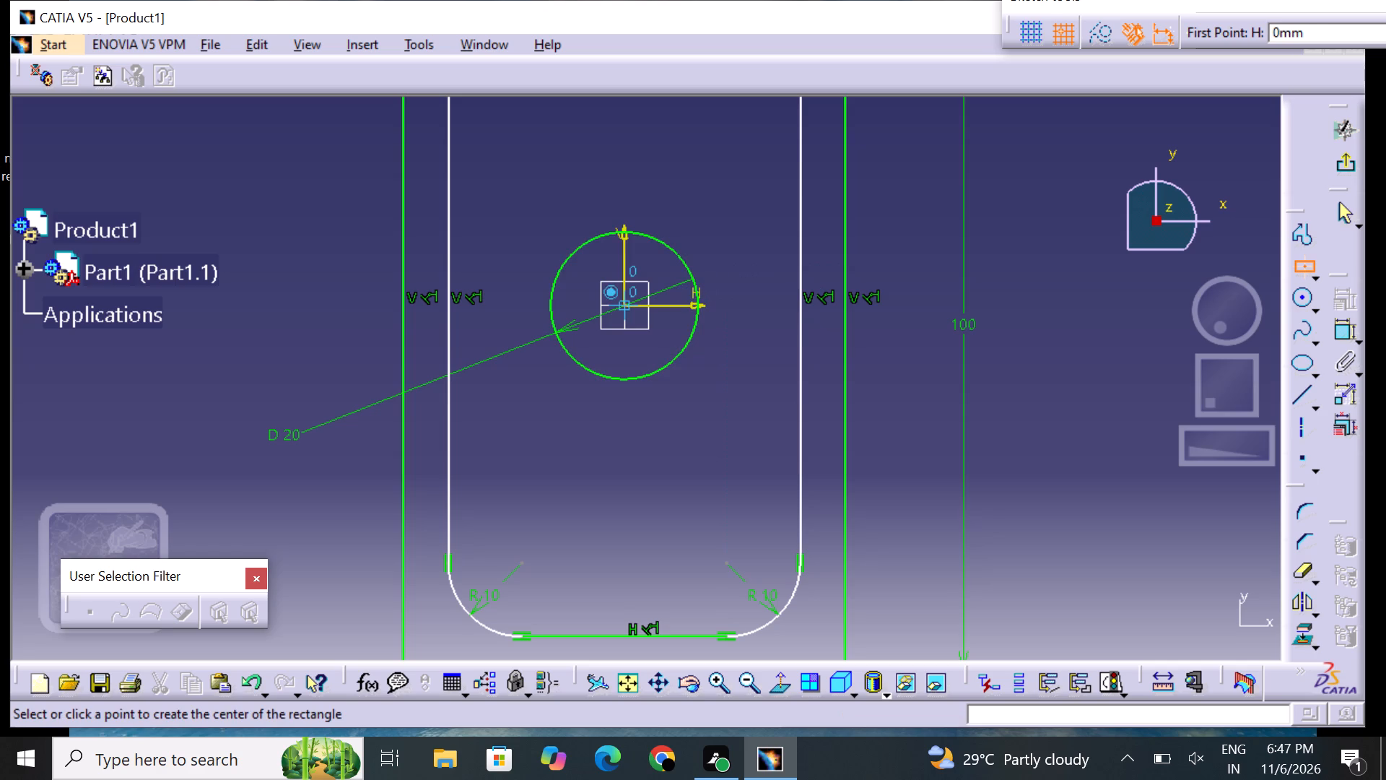
drag(623, 303, 623, 294)
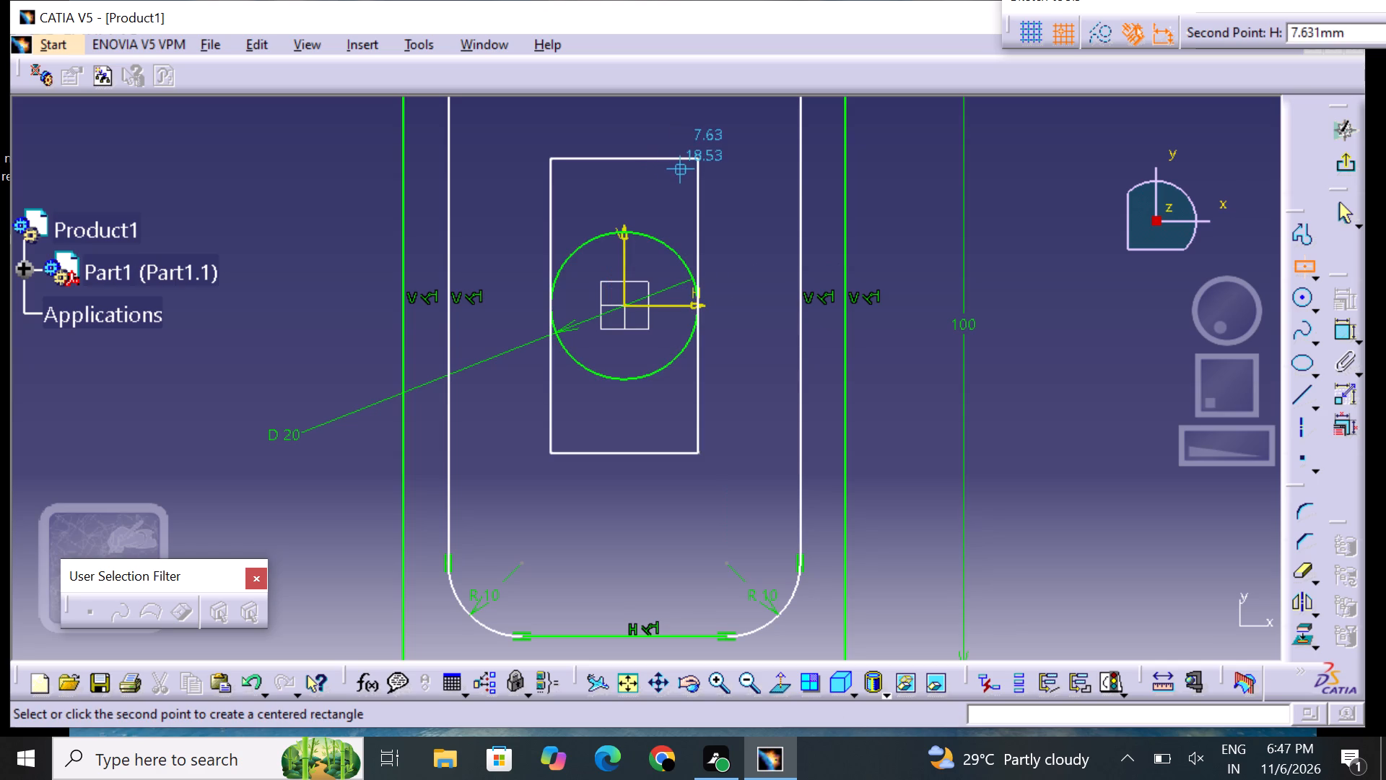
click(644, 196)
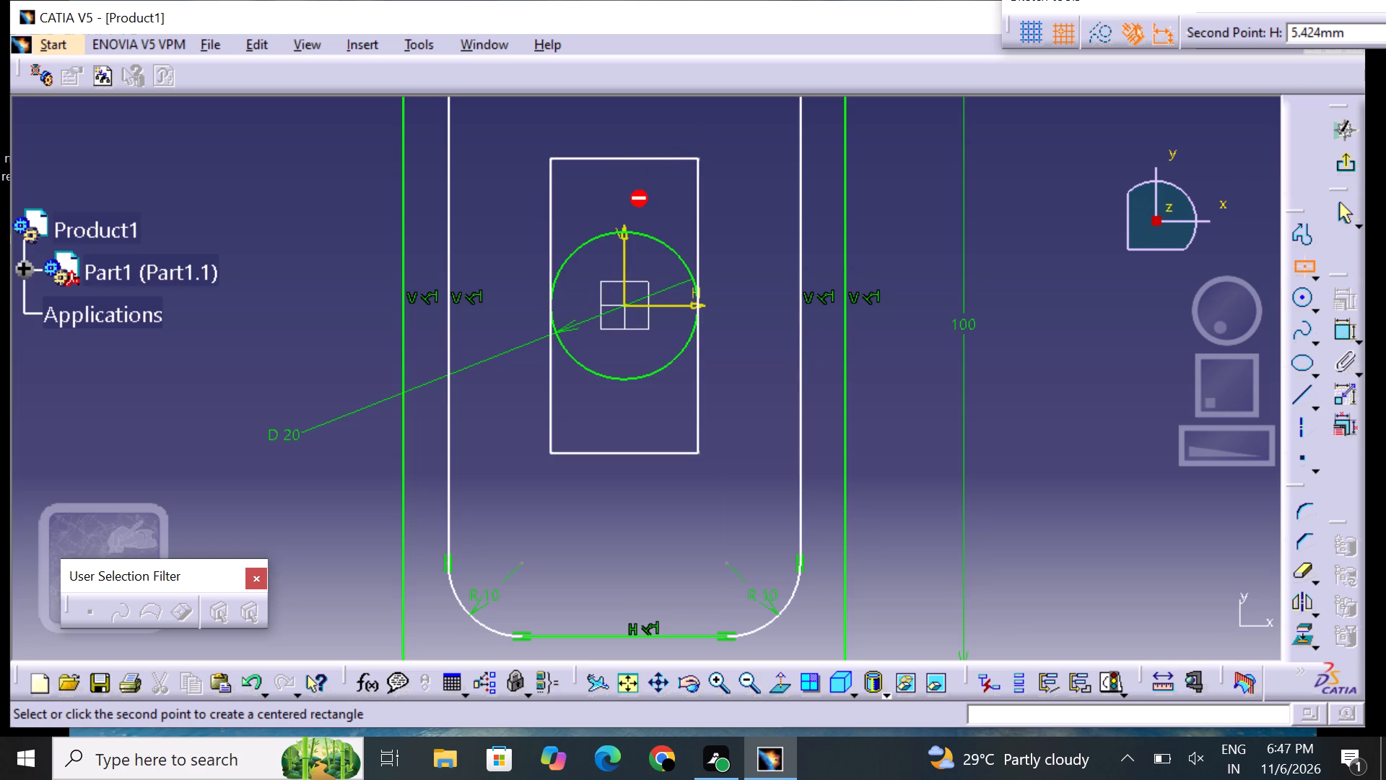
right_click(649, 208)
double_click(655, 199)
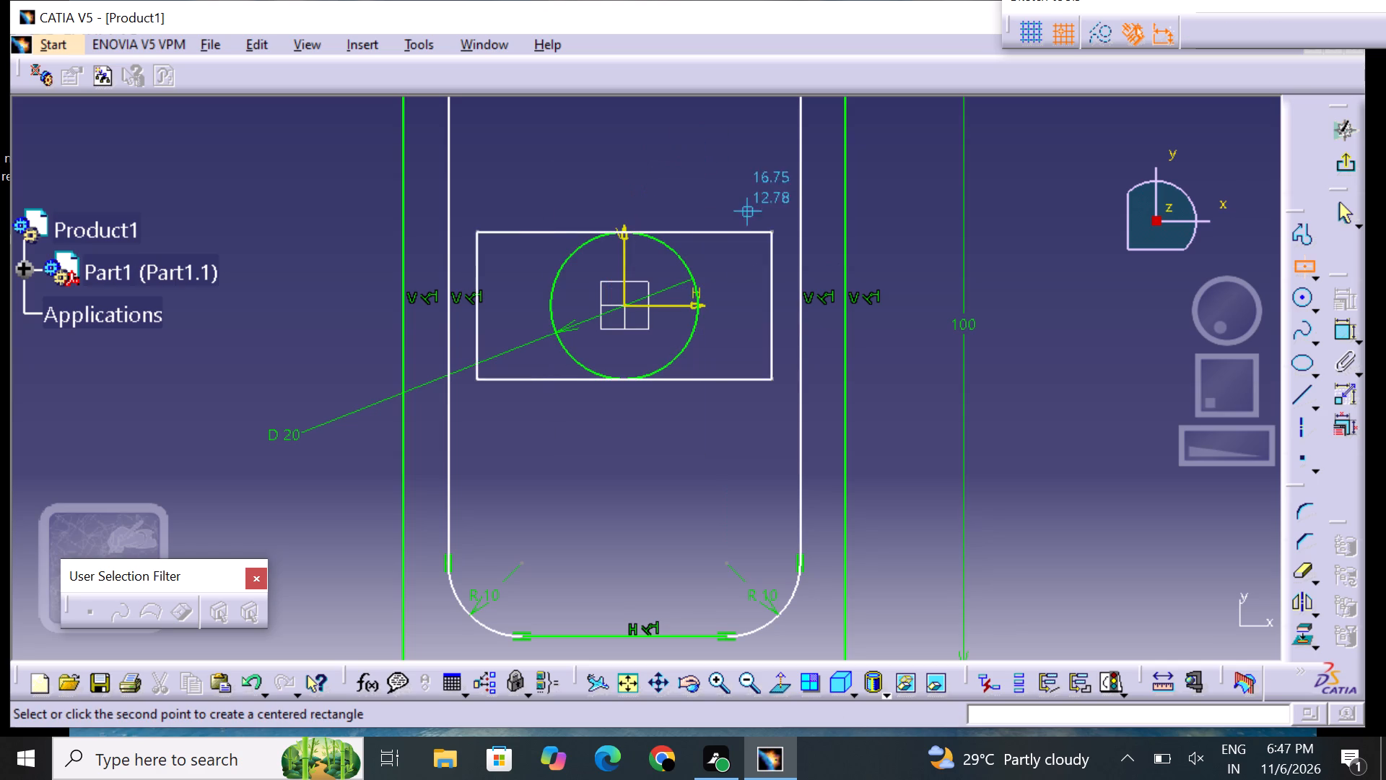
click(665, 144)
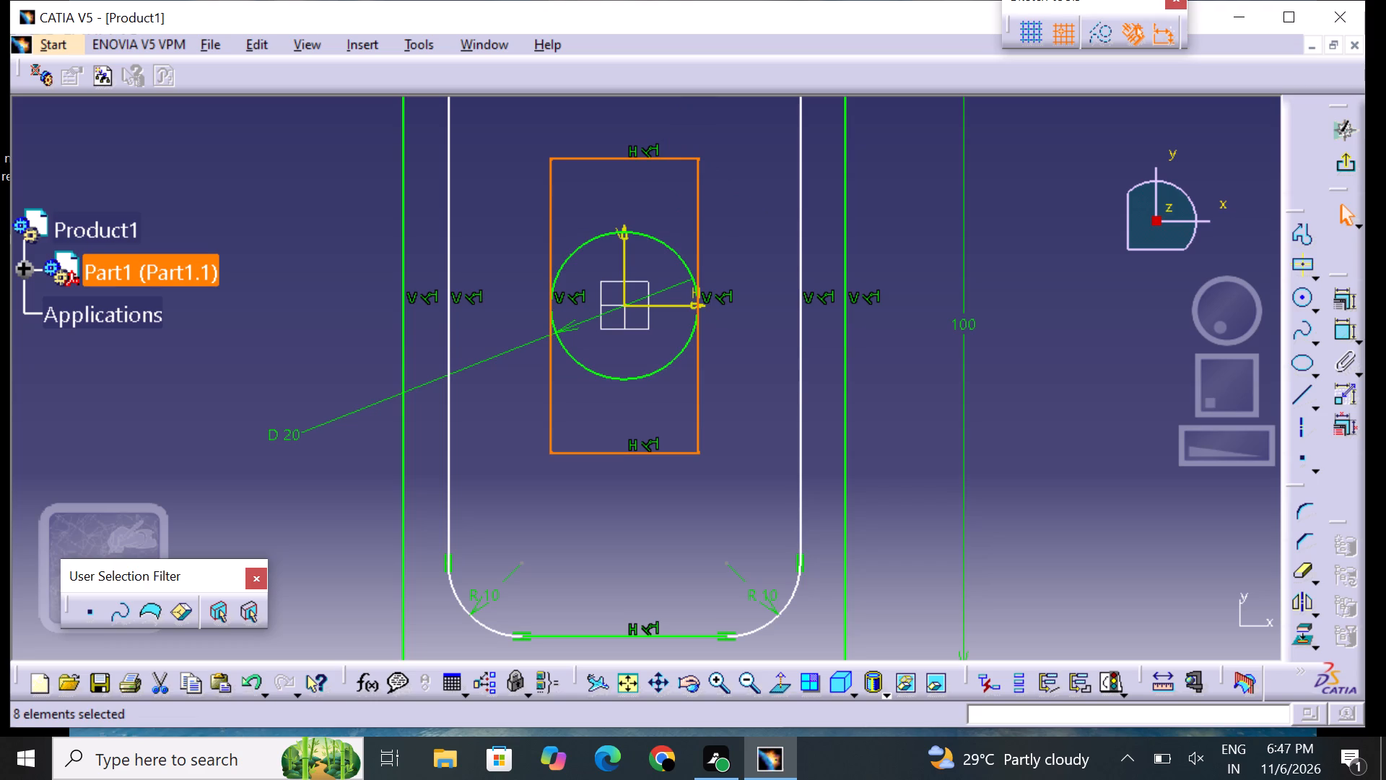
click(767, 173)
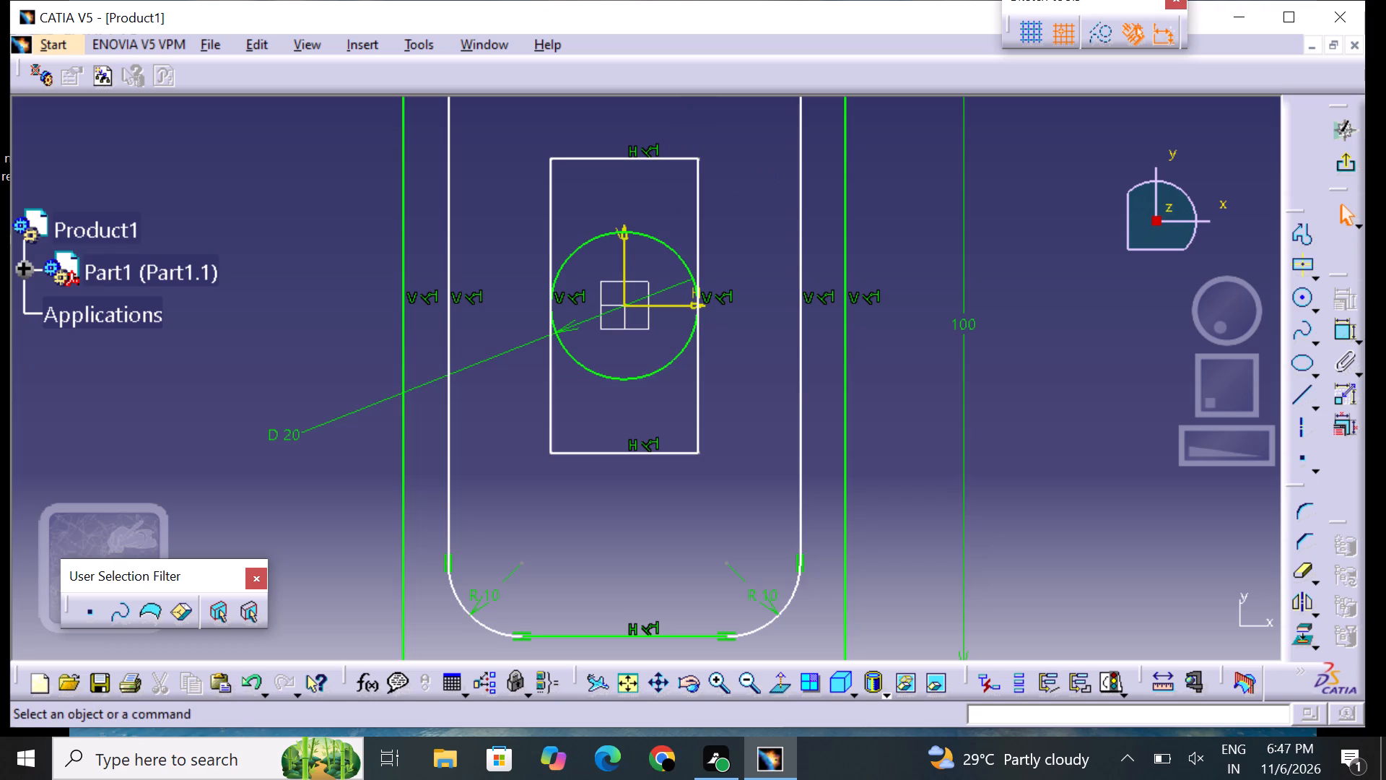
Dimension the bottom edge of the small centered rectangle and set its width to 15 mm.
click(1341, 326)
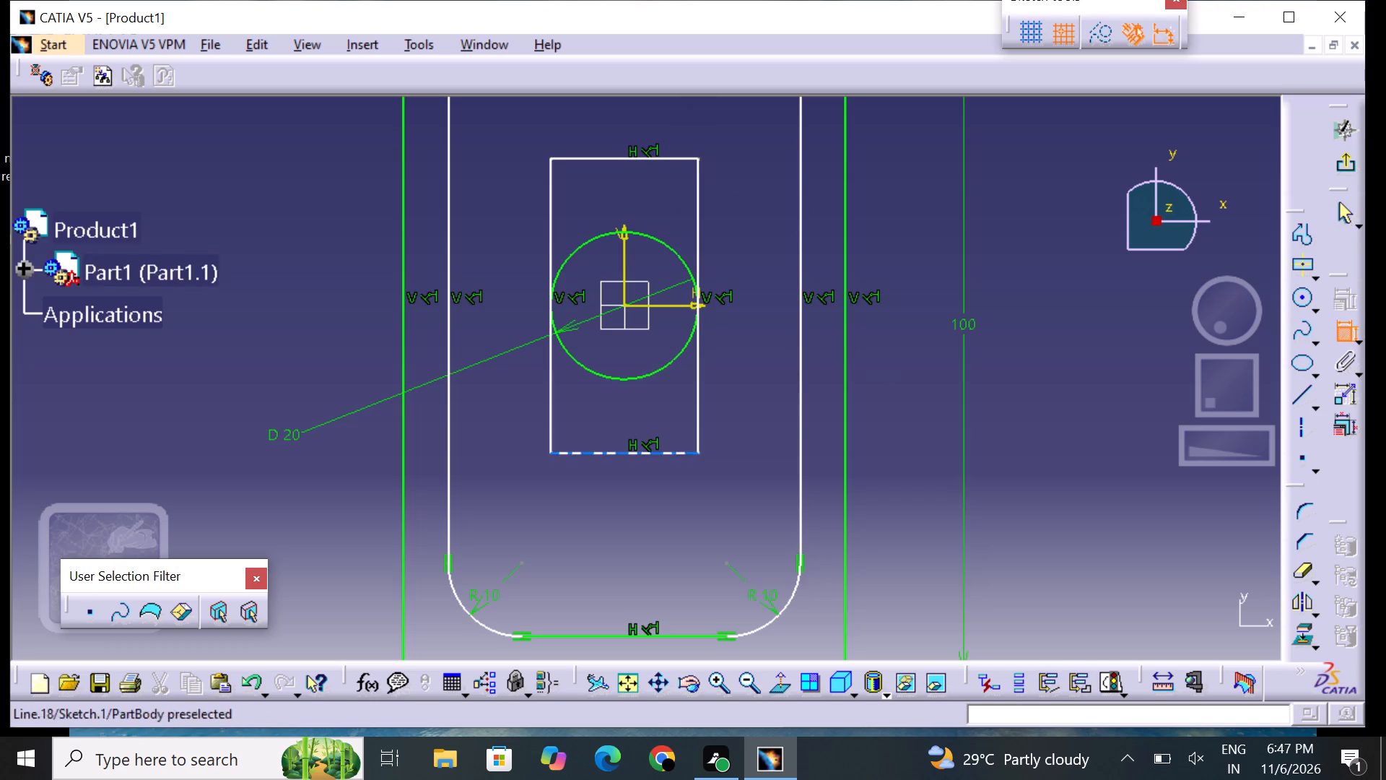
click(623, 450)
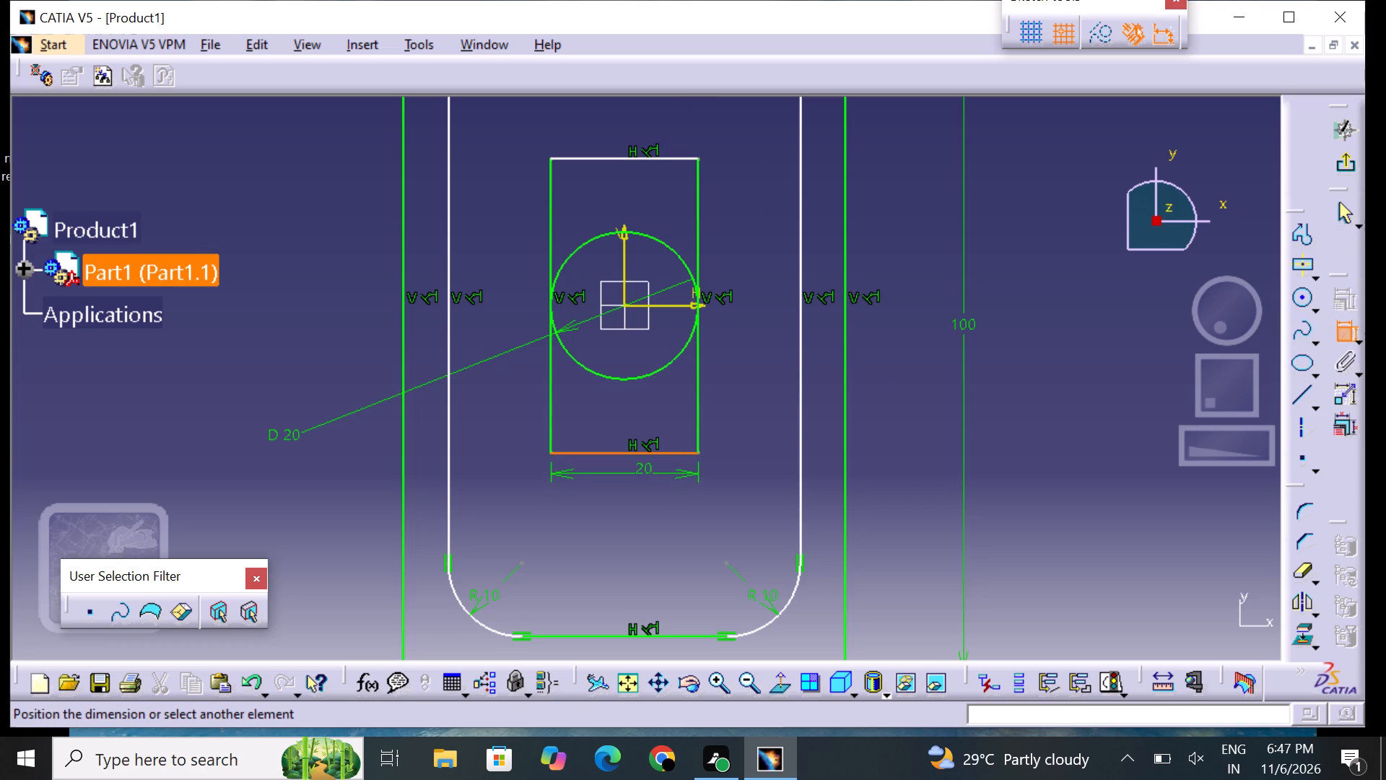
click(642, 474)
double_click(644, 469)
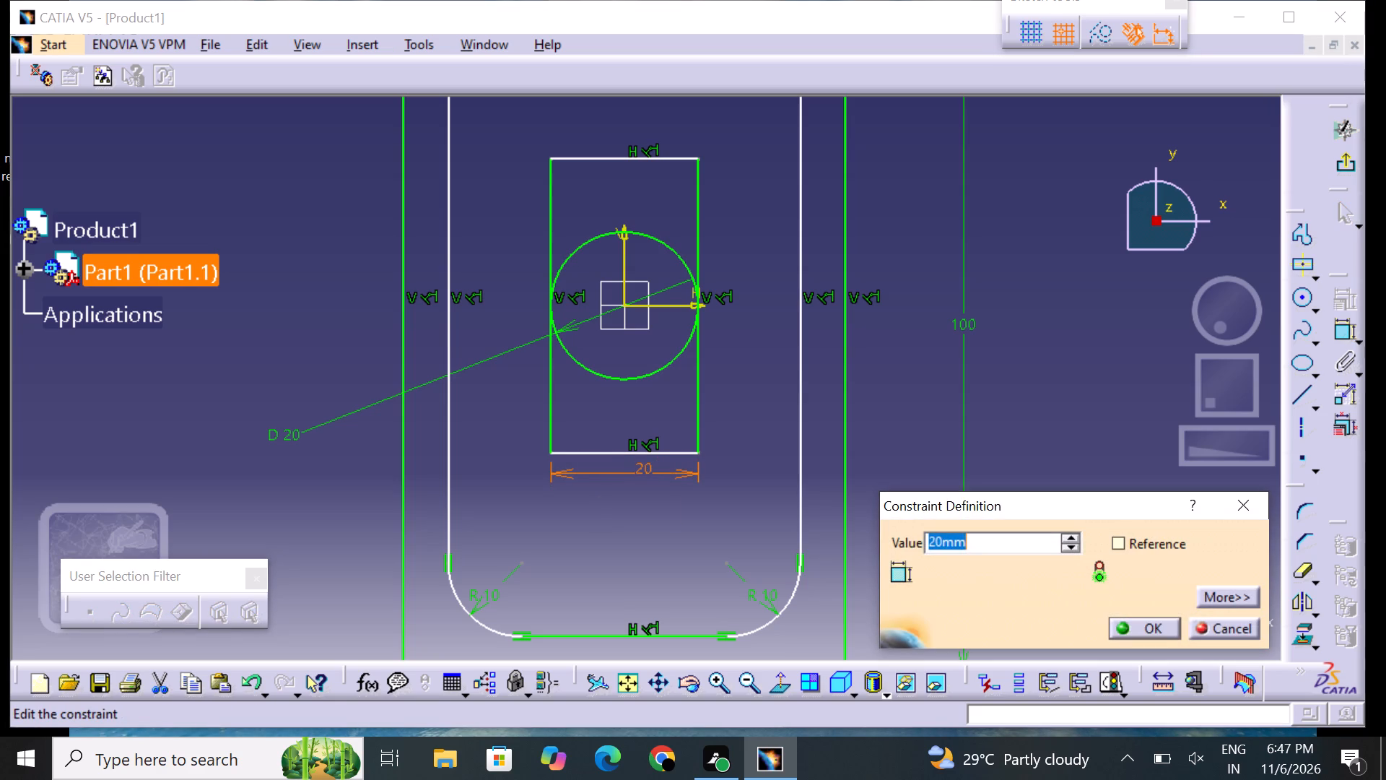
key(BackSpace)
text(15)
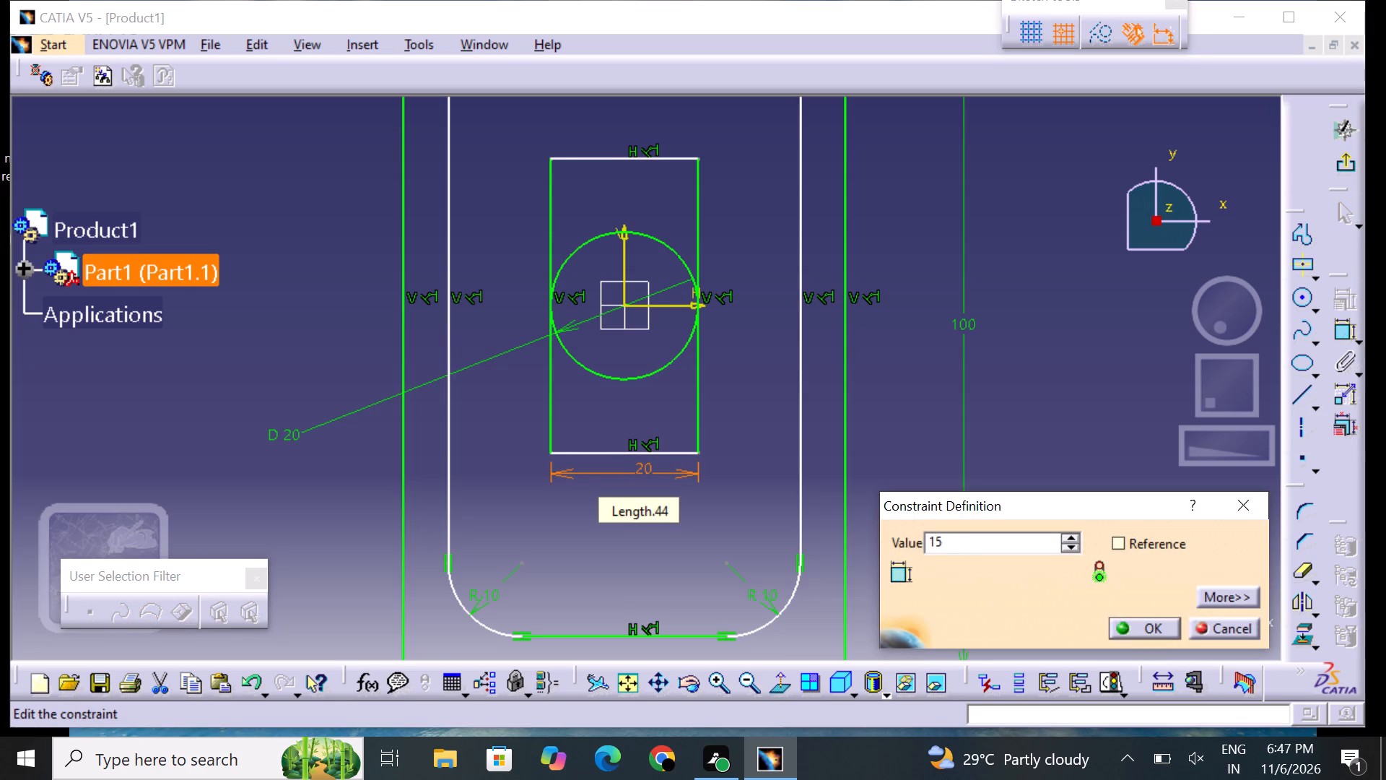
key(Return)
click(732, 442)
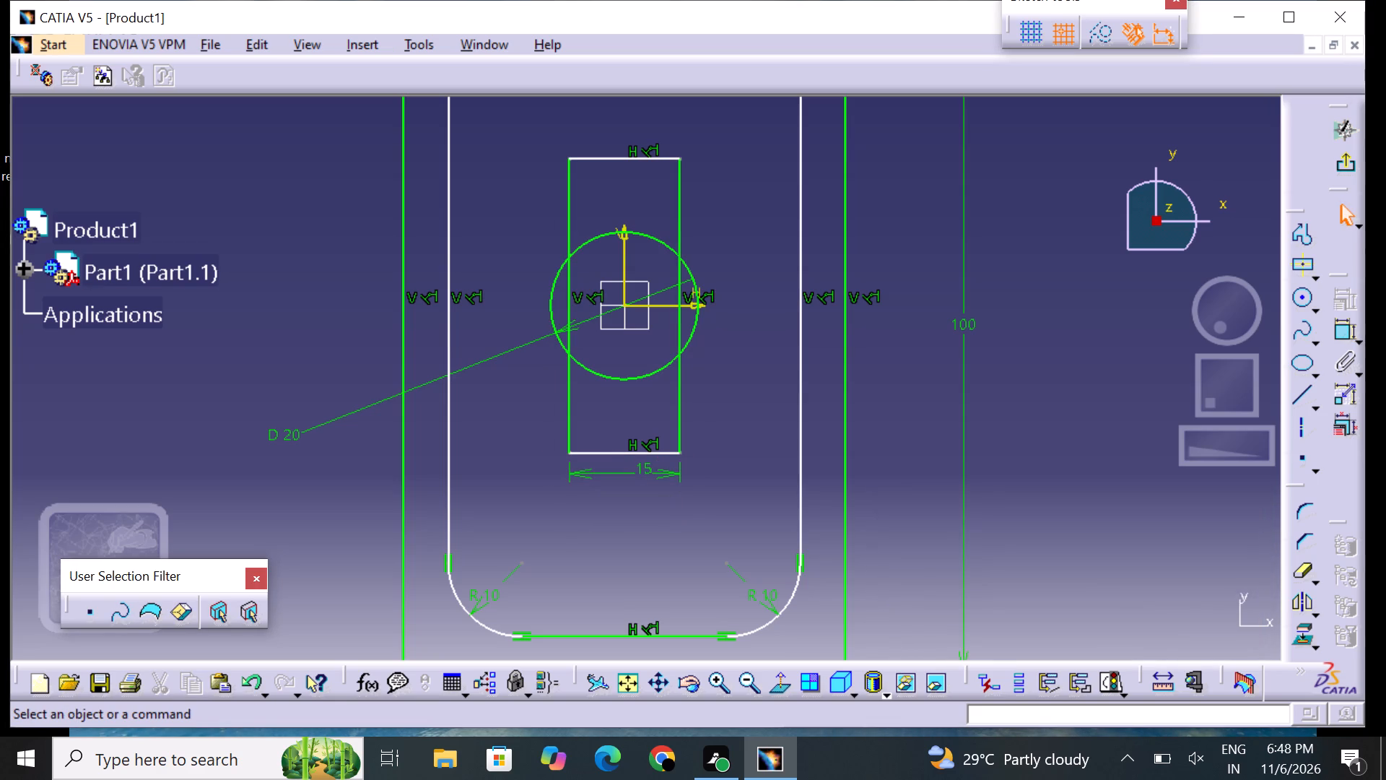
Dimension the height of the small centered rectangle between its left corners and set it to 50 mm.
click(1340, 326)
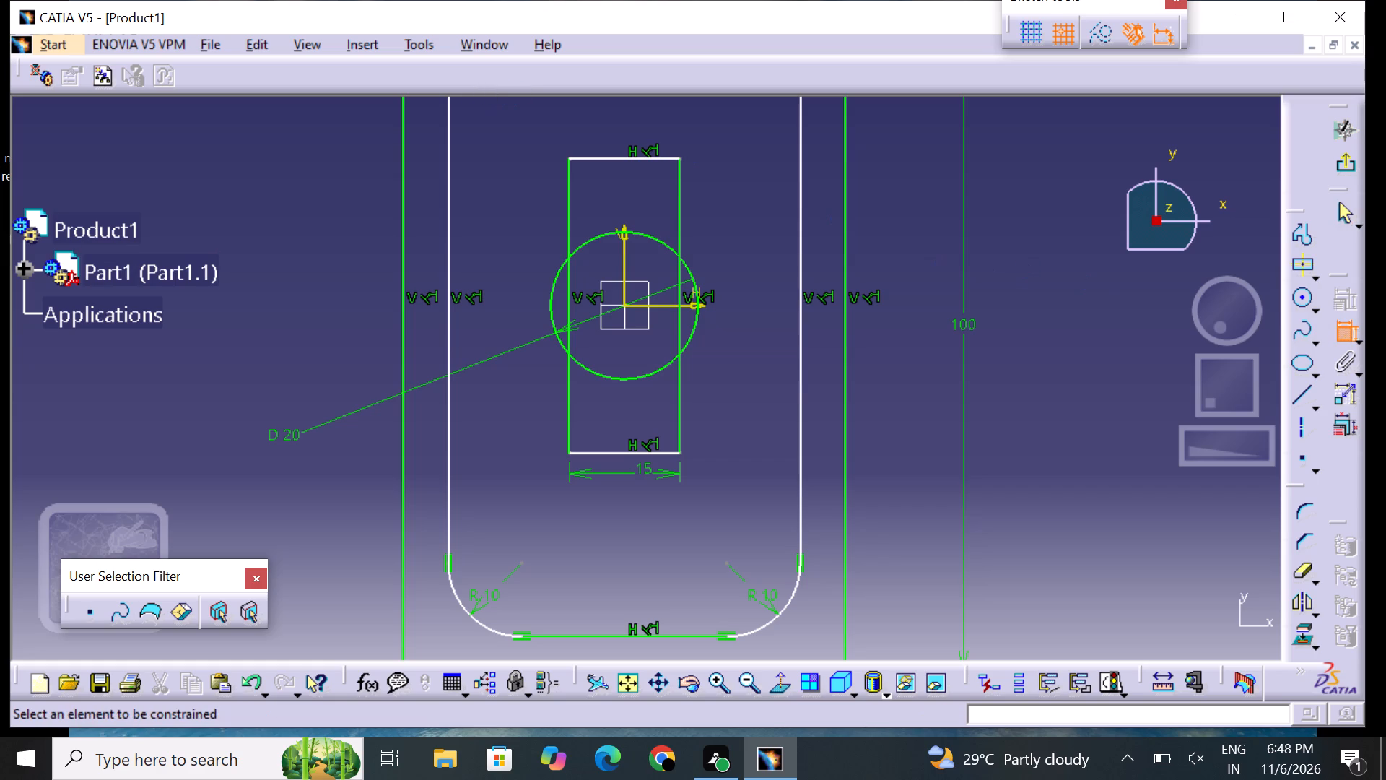
click(570, 157)
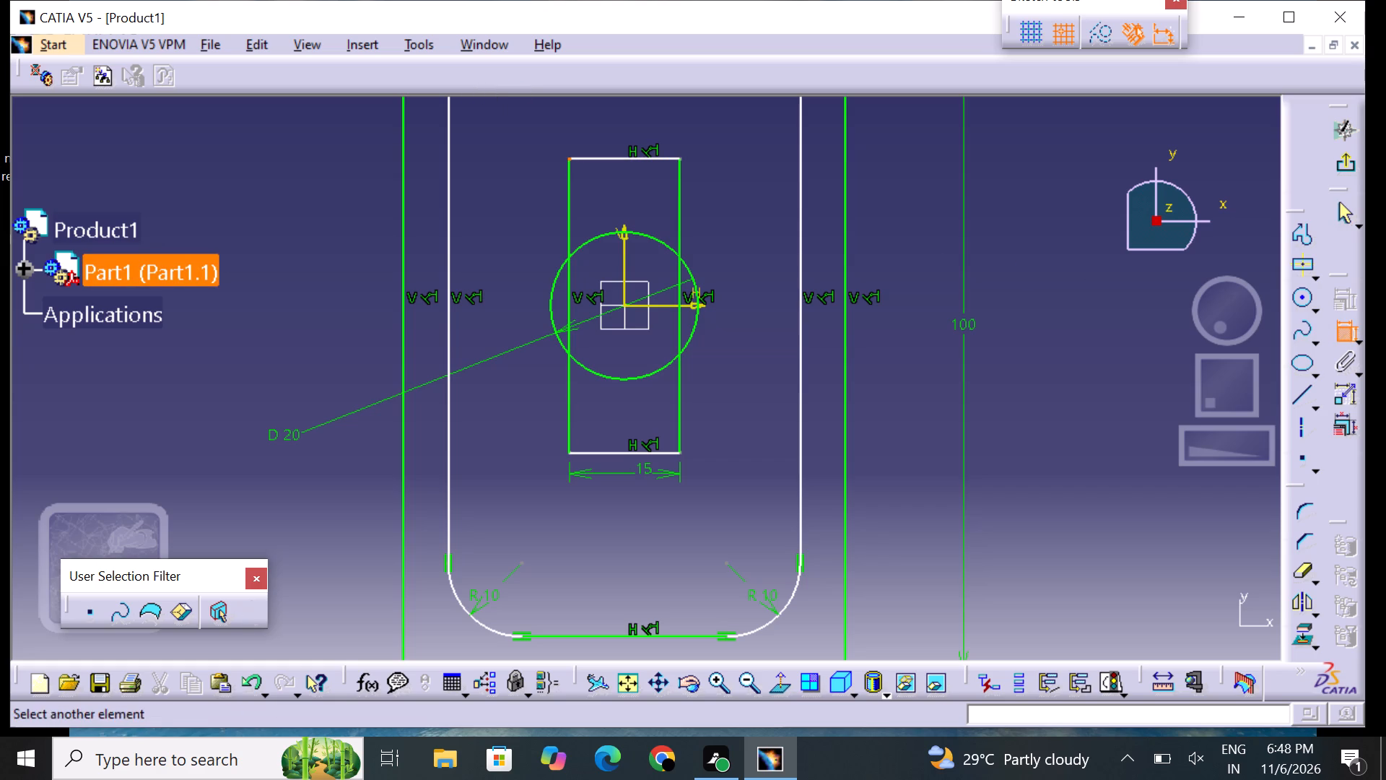
click(571, 453)
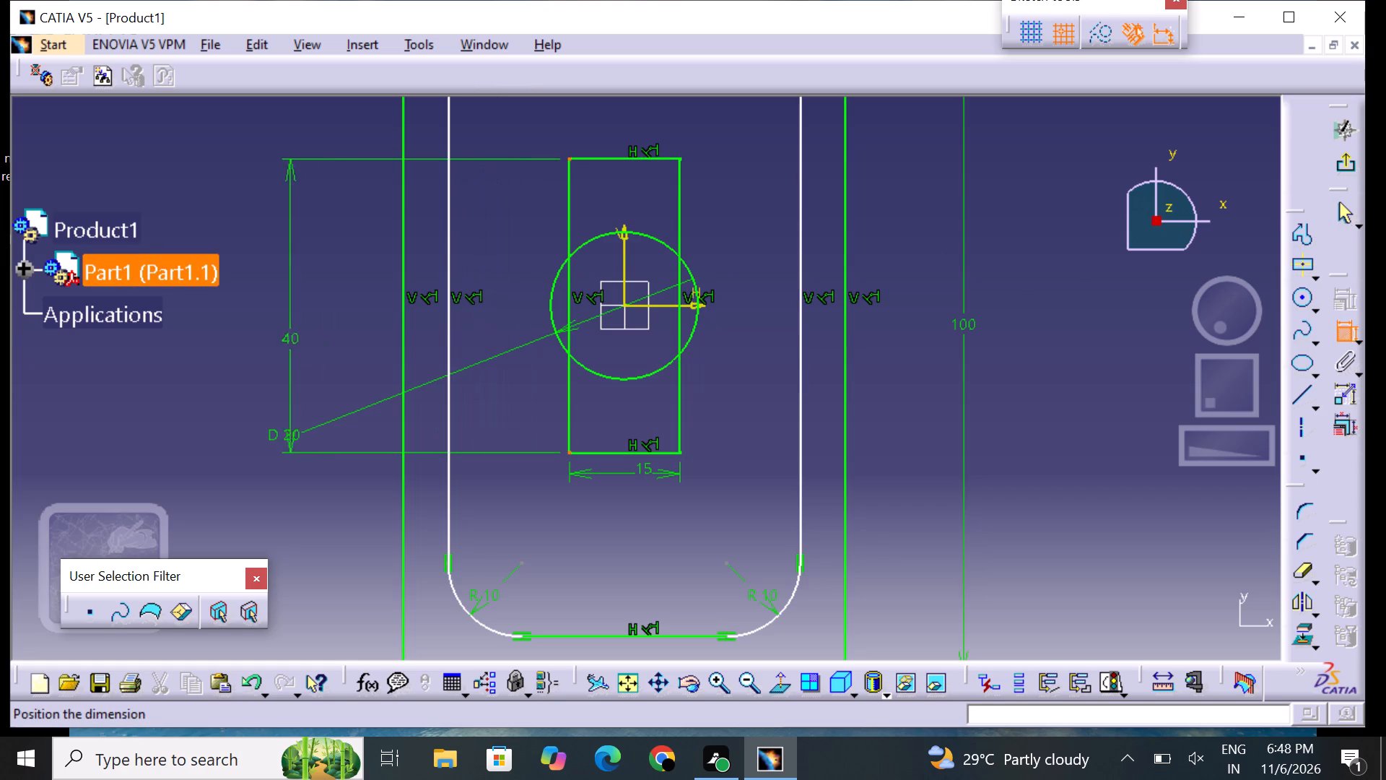
click(323, 308)
click(323, 308)
double_click(323, 308)
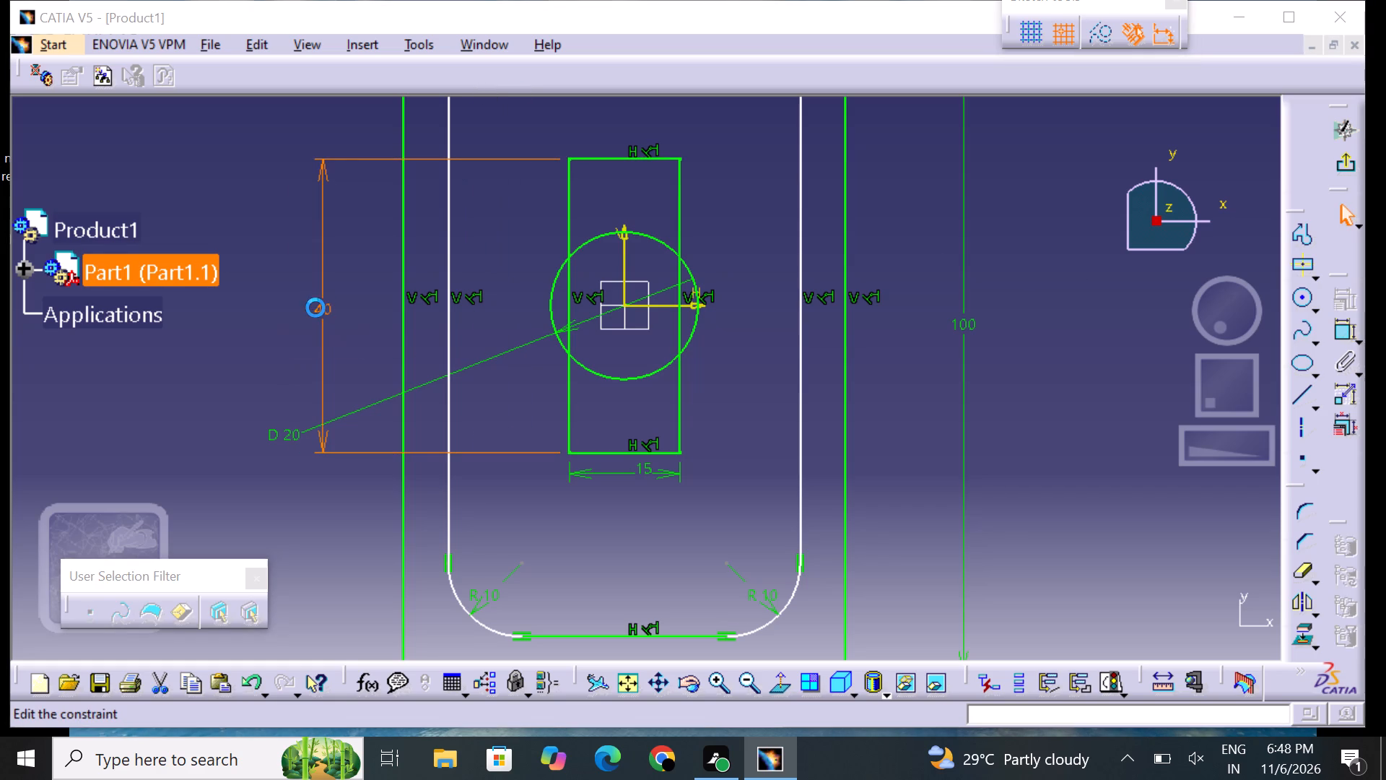
key(BackSpace)
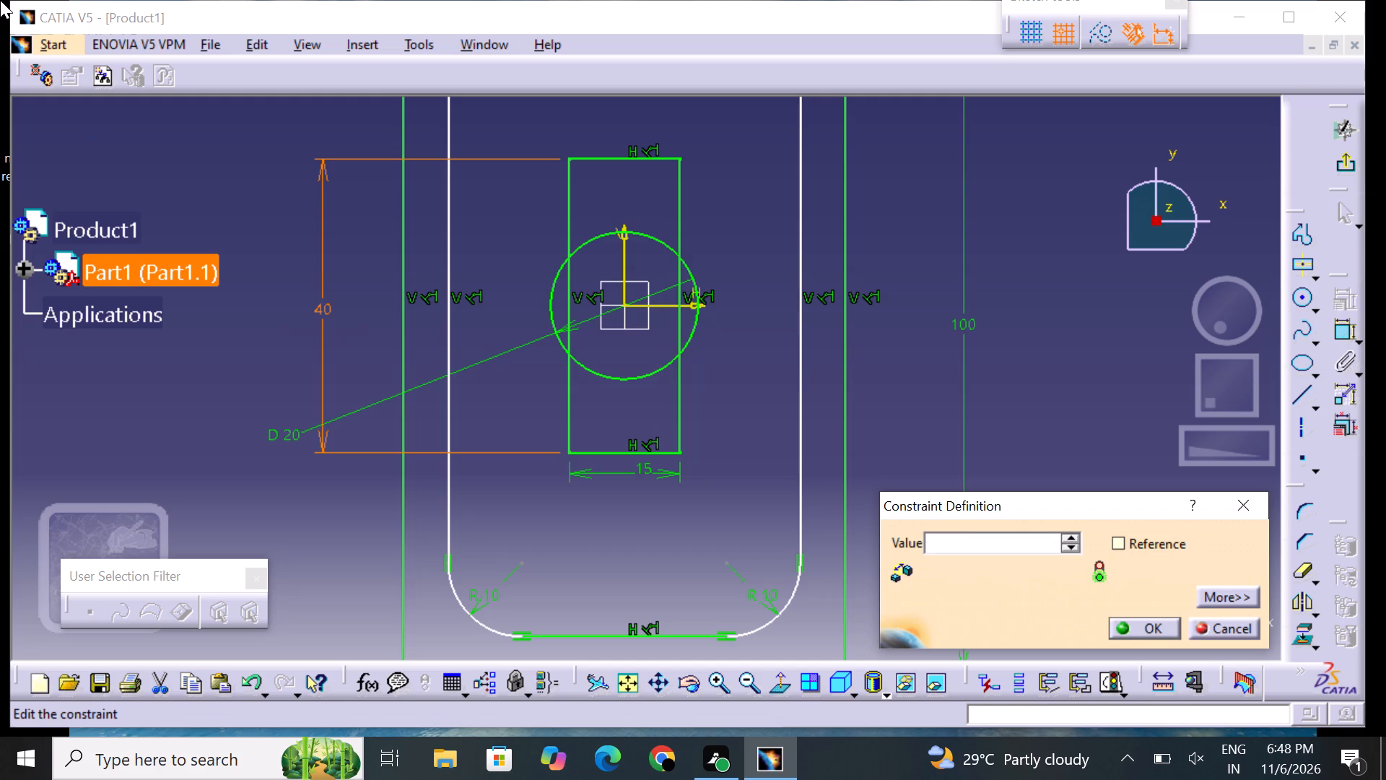
key(5)
key(0)
key(Return)
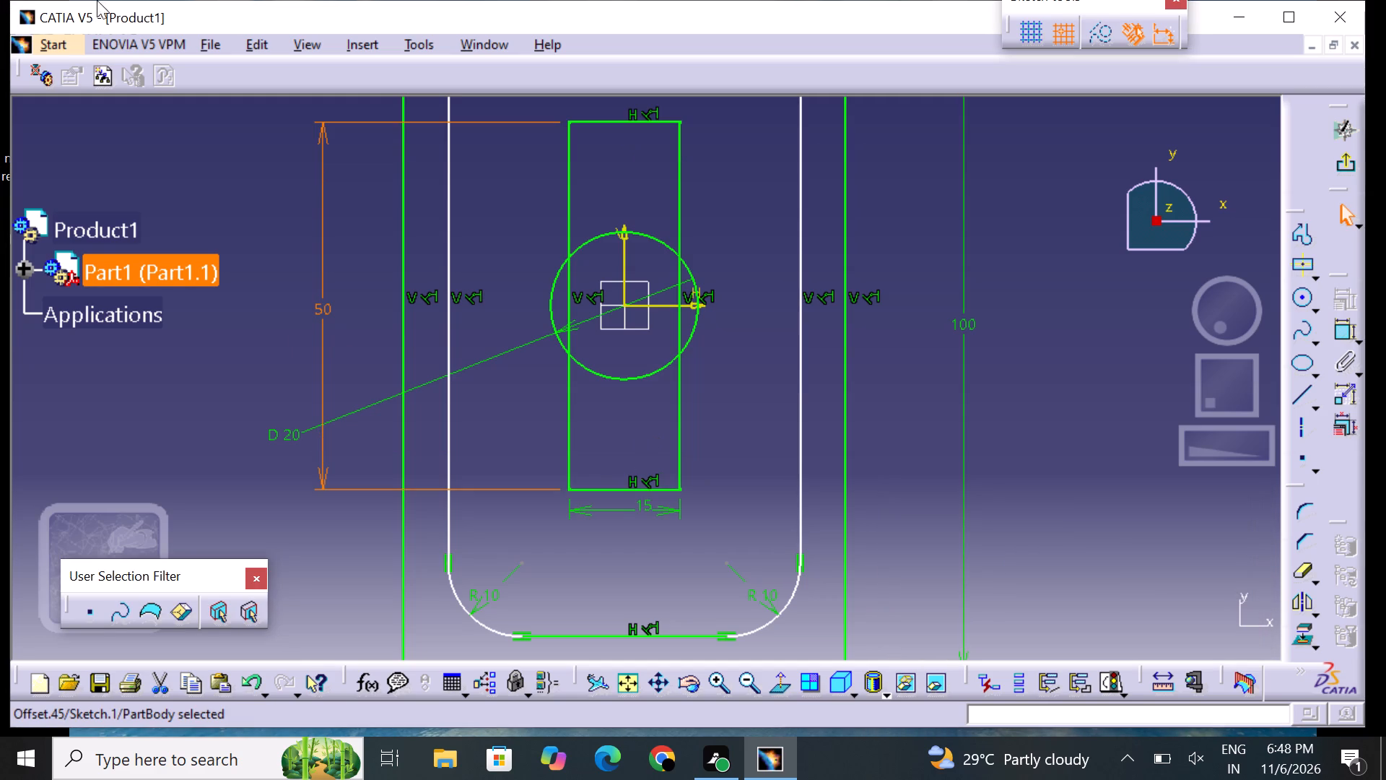
click(523, 243)
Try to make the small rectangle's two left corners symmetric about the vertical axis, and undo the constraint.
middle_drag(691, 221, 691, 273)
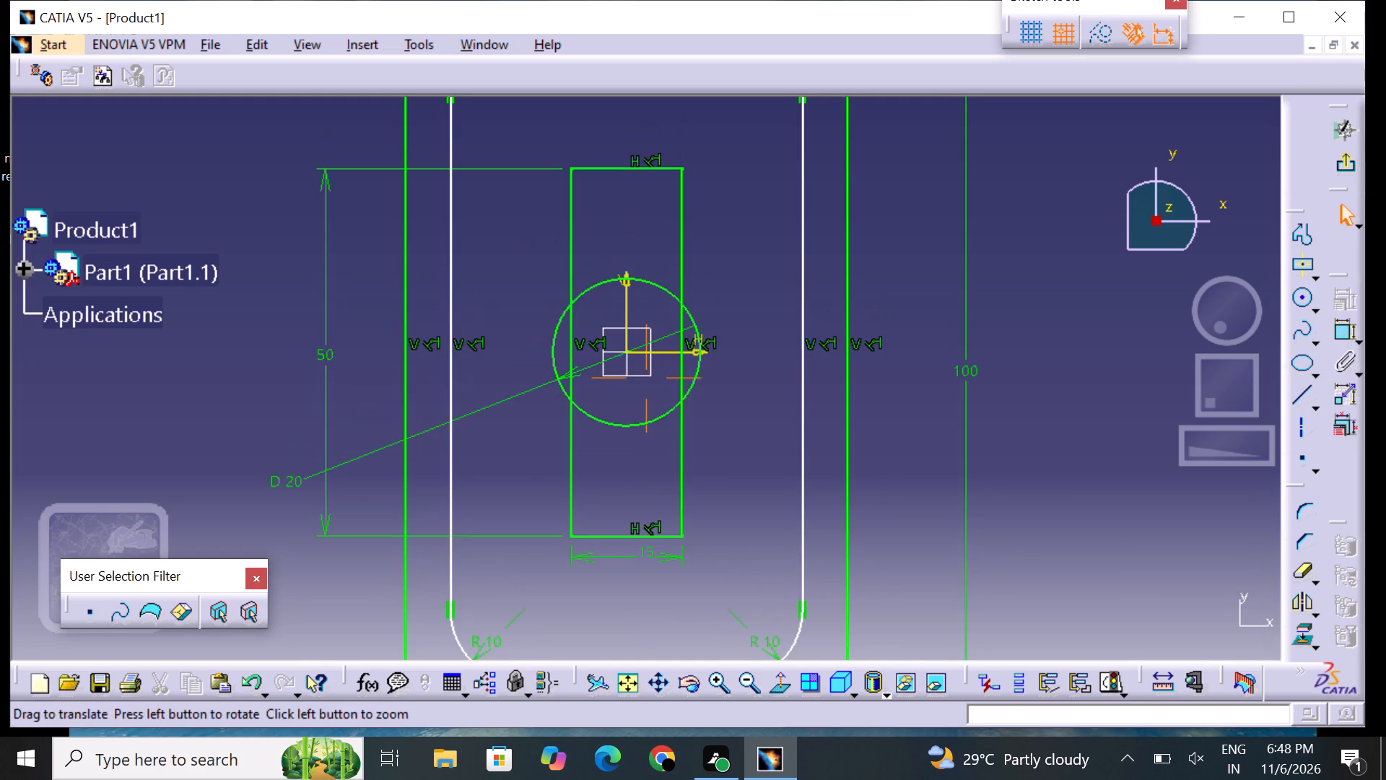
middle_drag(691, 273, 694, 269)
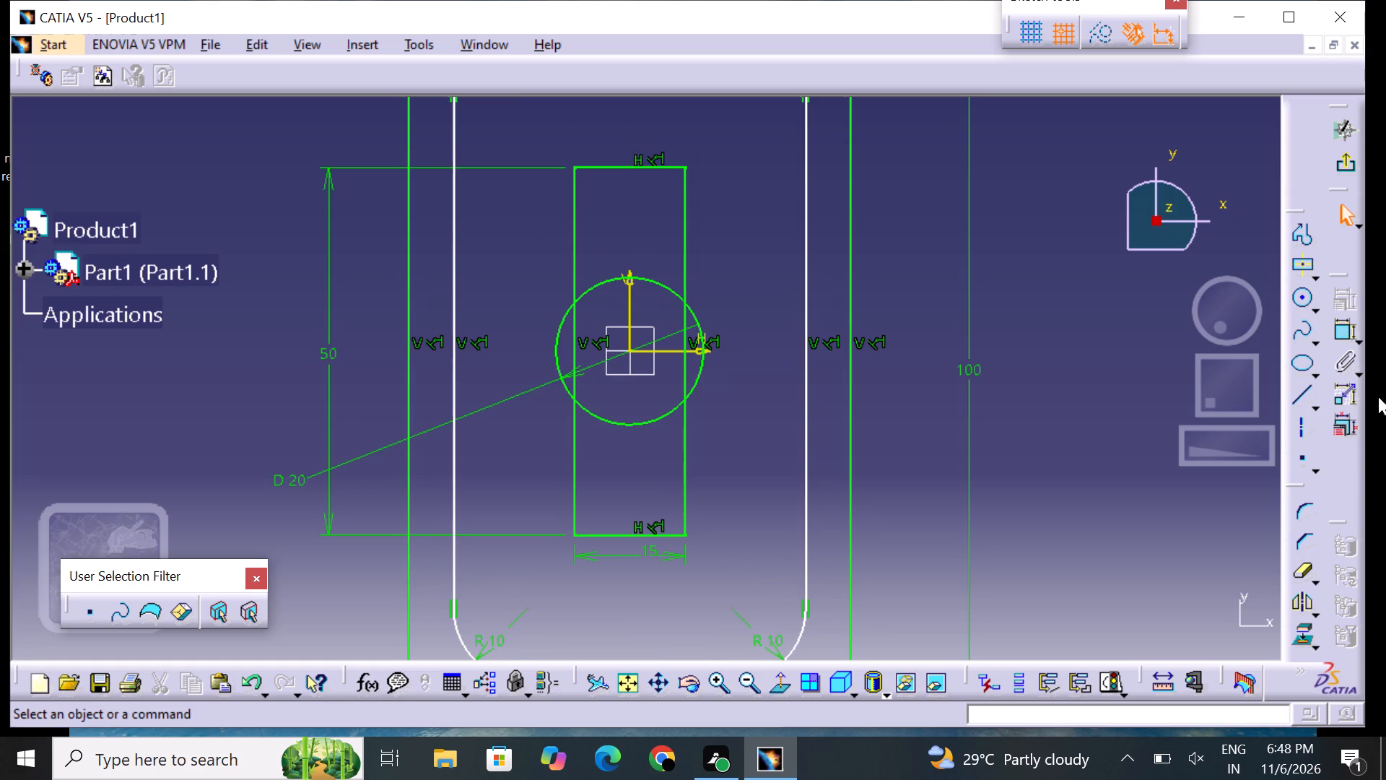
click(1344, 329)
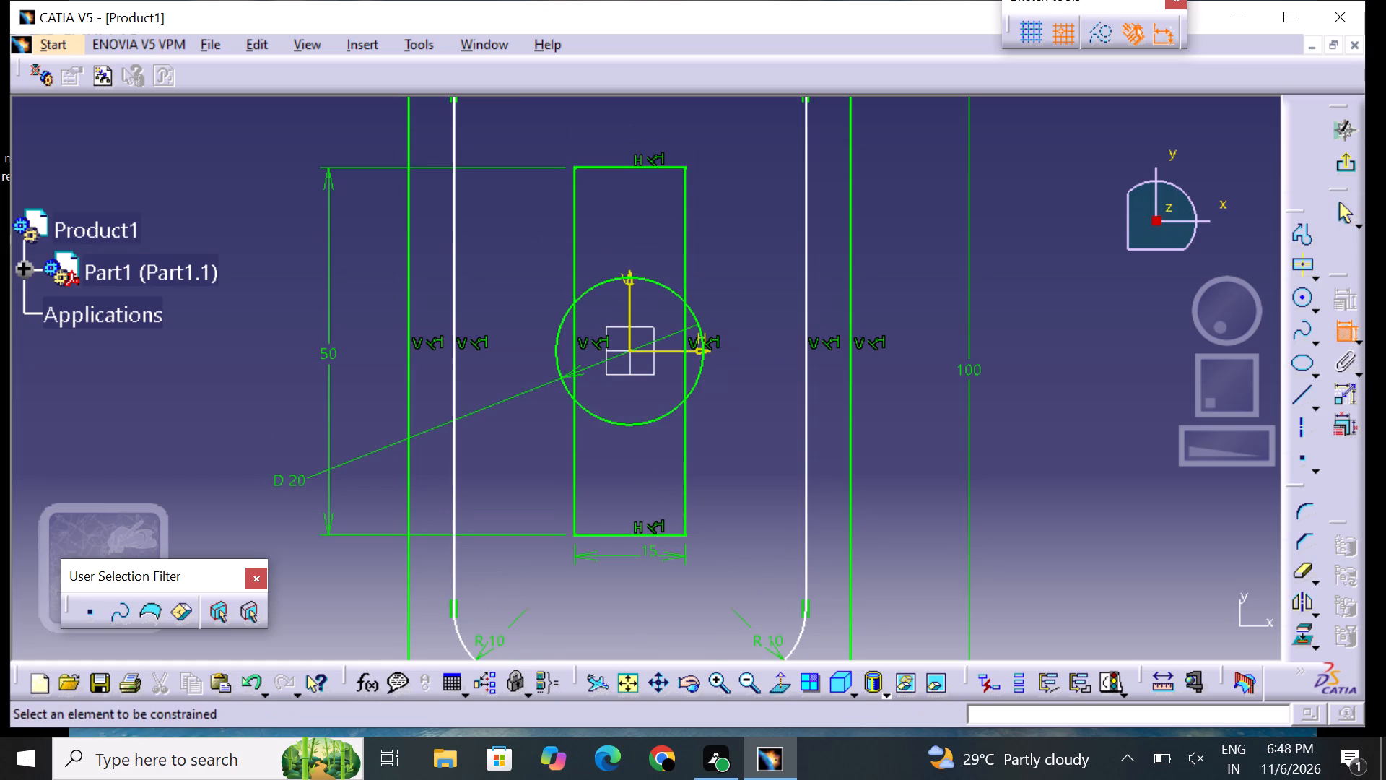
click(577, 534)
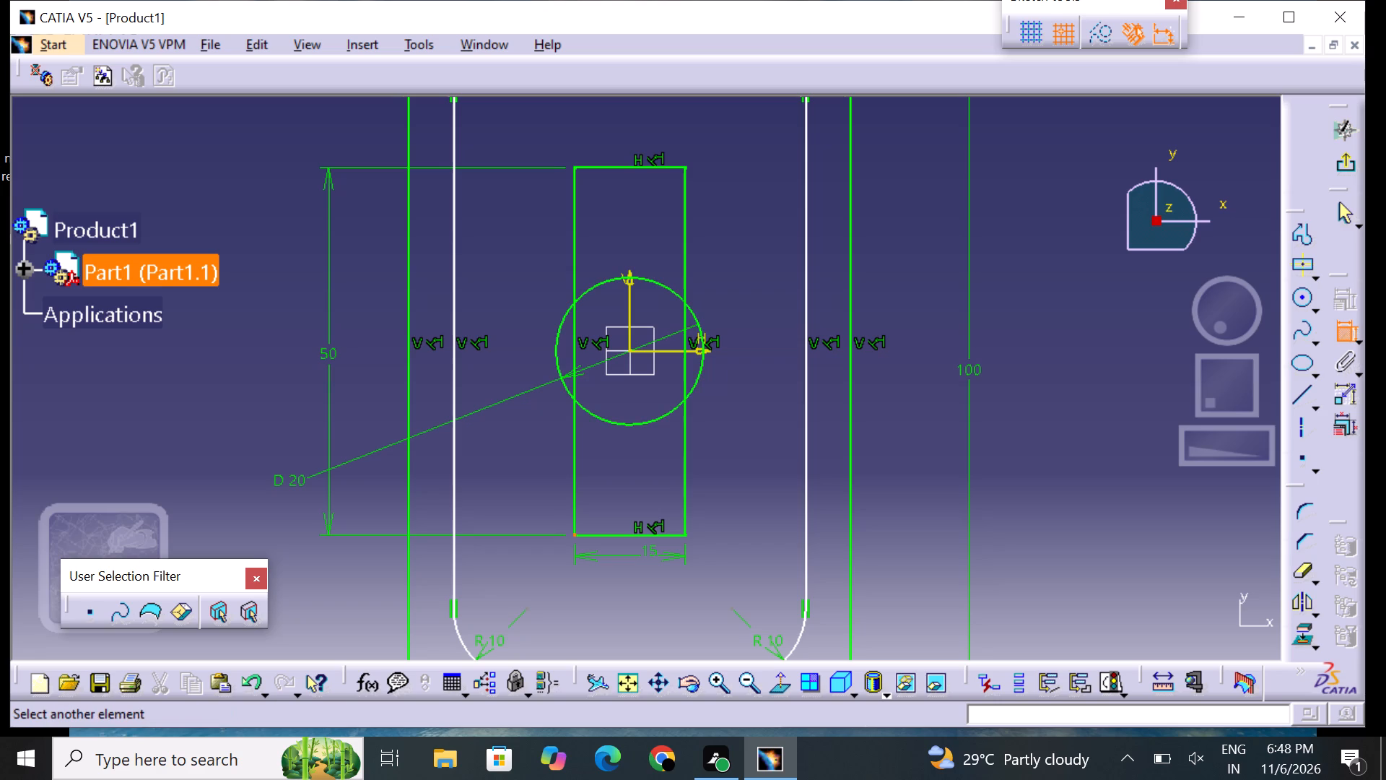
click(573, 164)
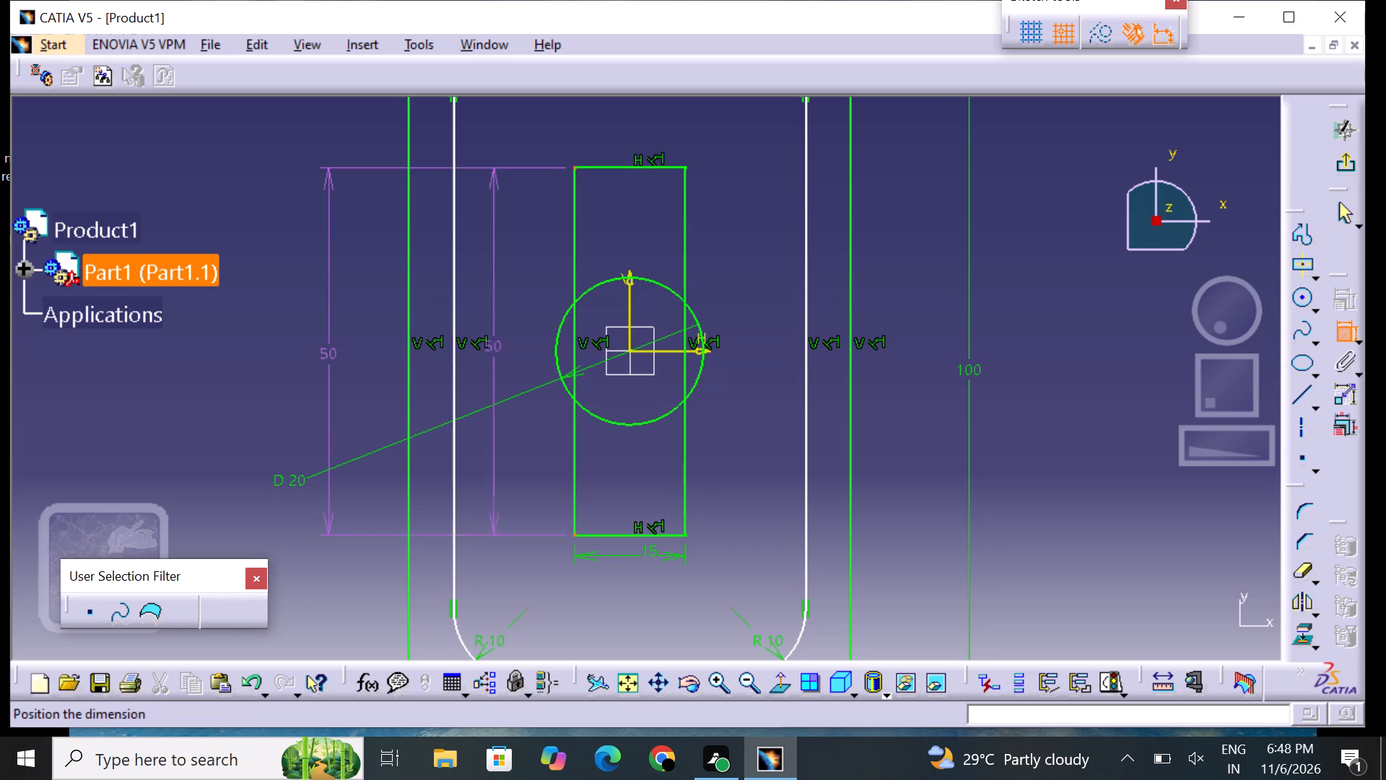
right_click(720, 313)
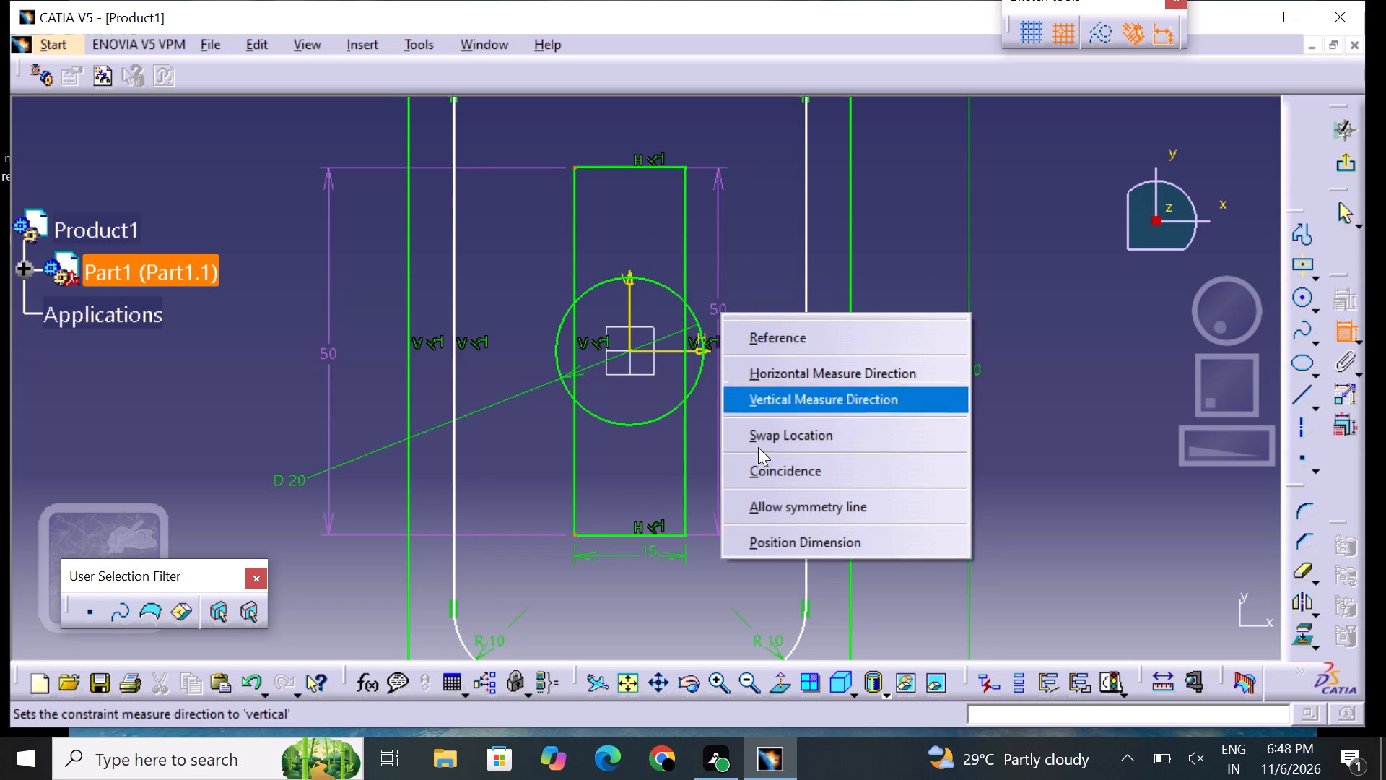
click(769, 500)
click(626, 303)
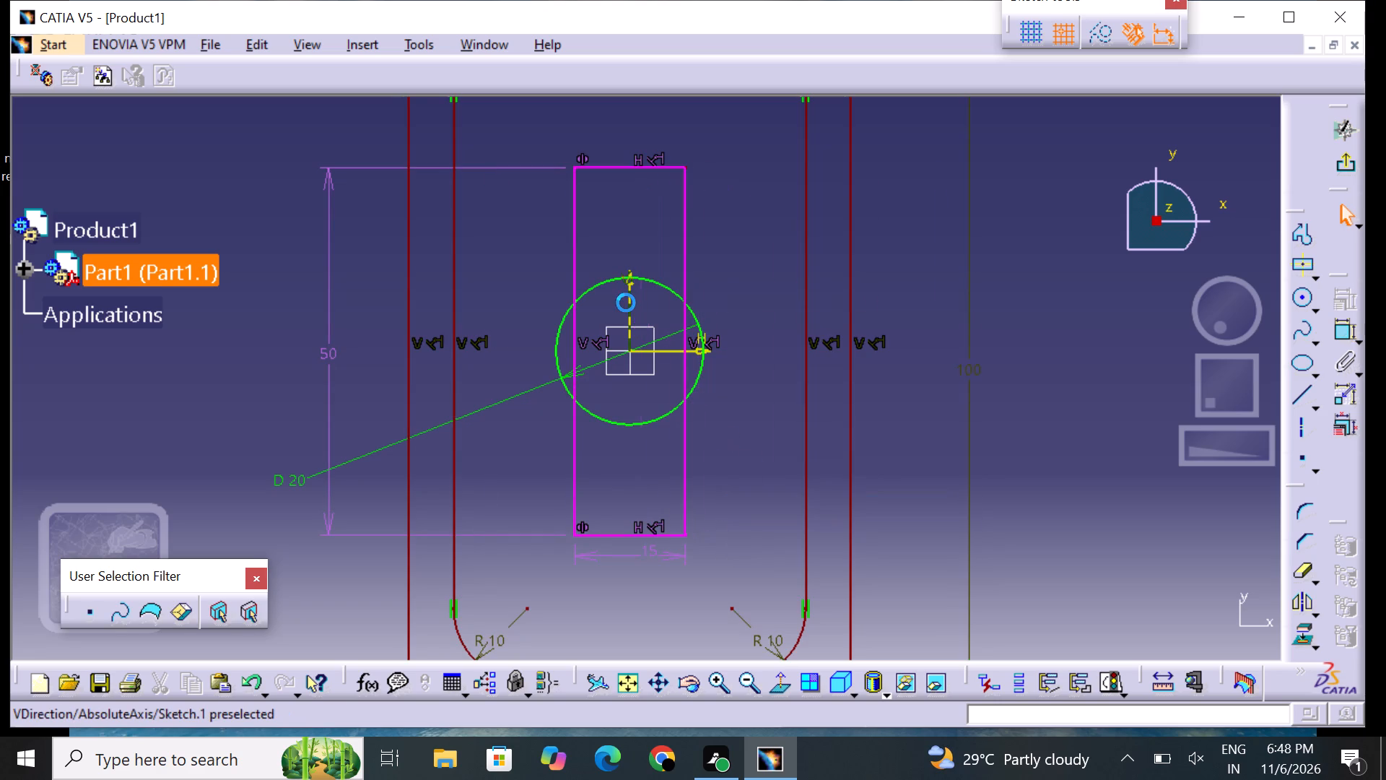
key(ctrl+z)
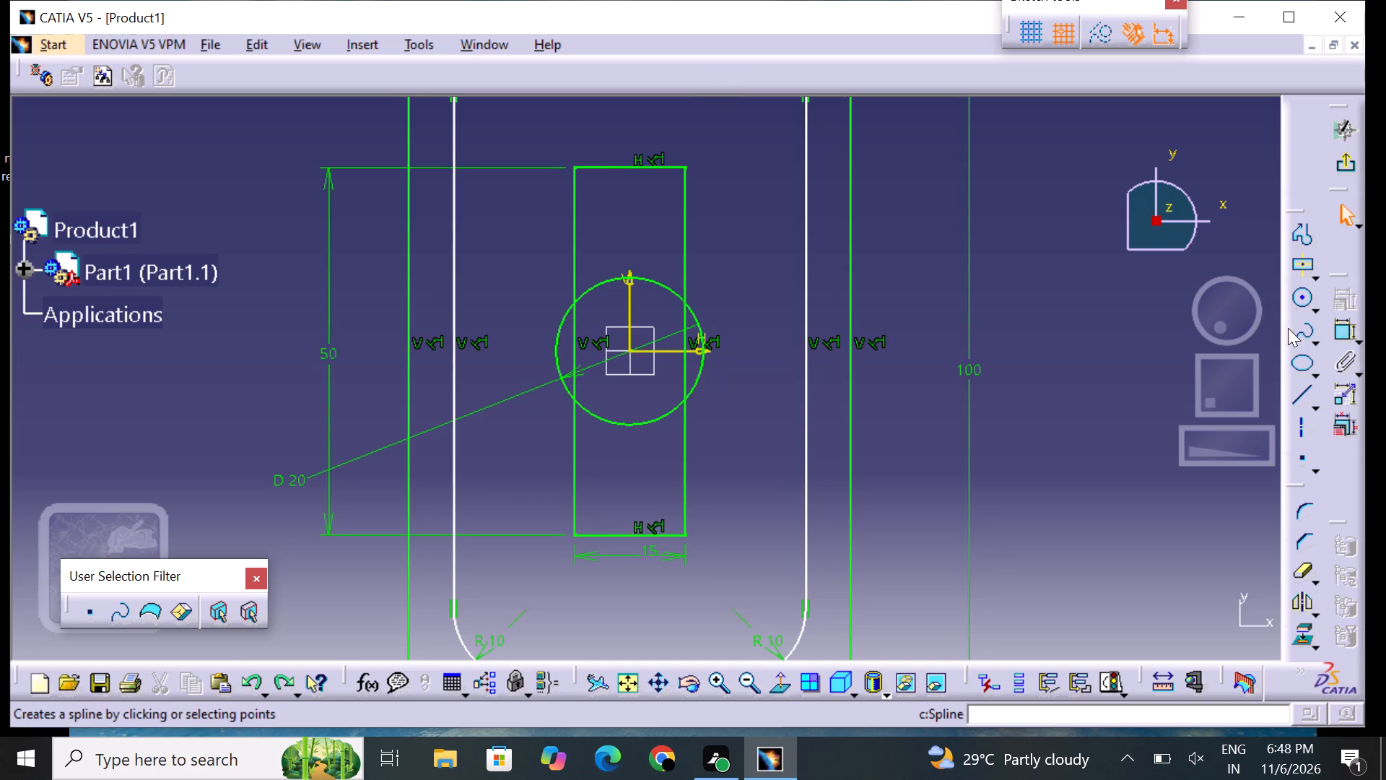
Constrain the two long vertical sides of the small rectangle as symmetric about the vertical sketch axis.
click(1338, 328)
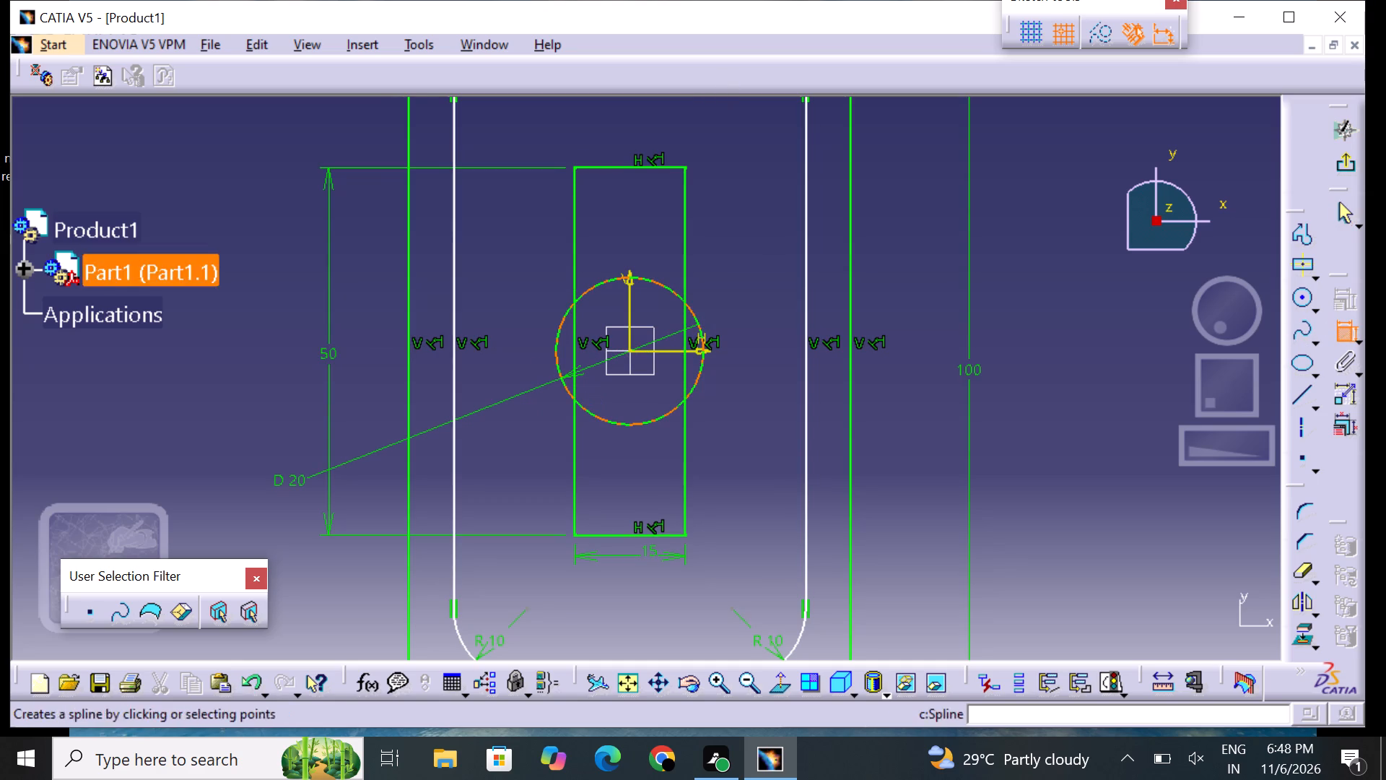
click(574, 421)
click(687, 420)
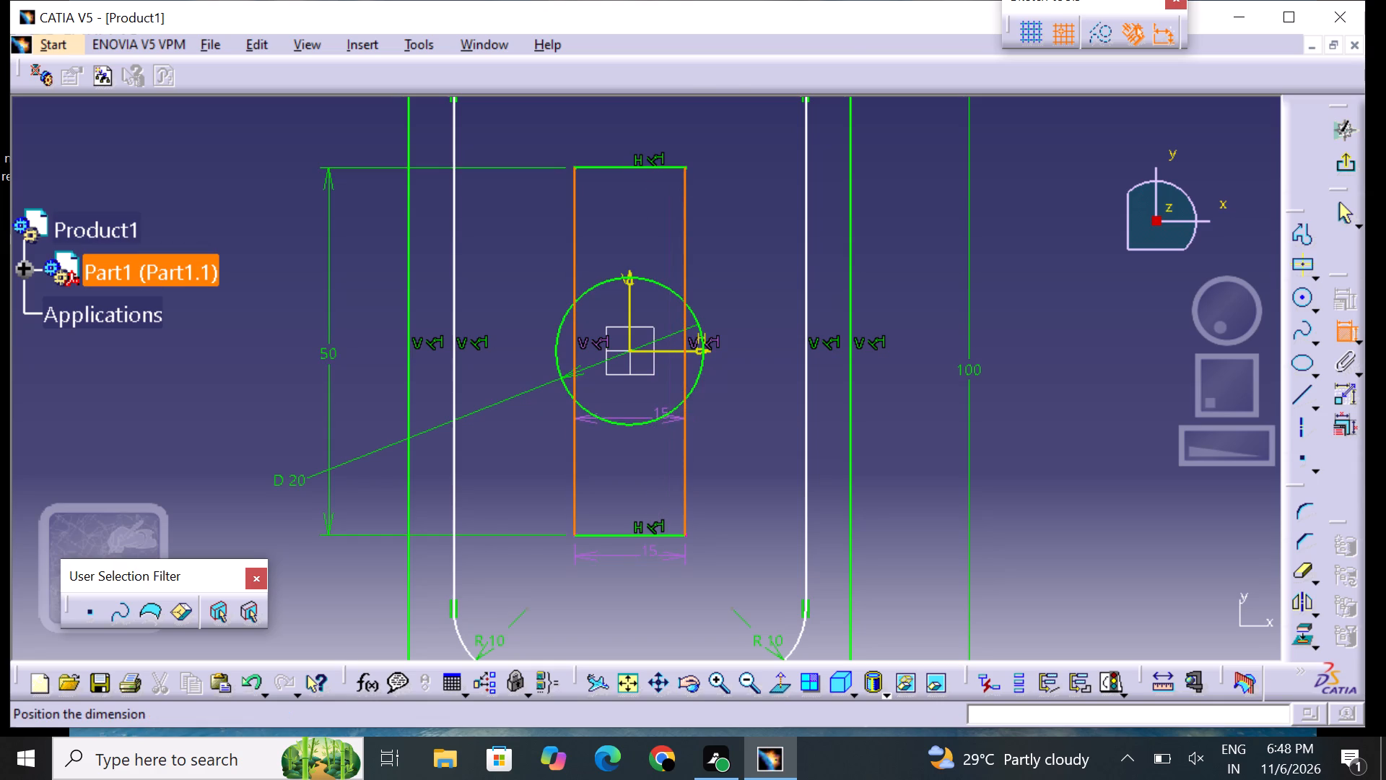
right_click(651, 417)
click(678, 371)
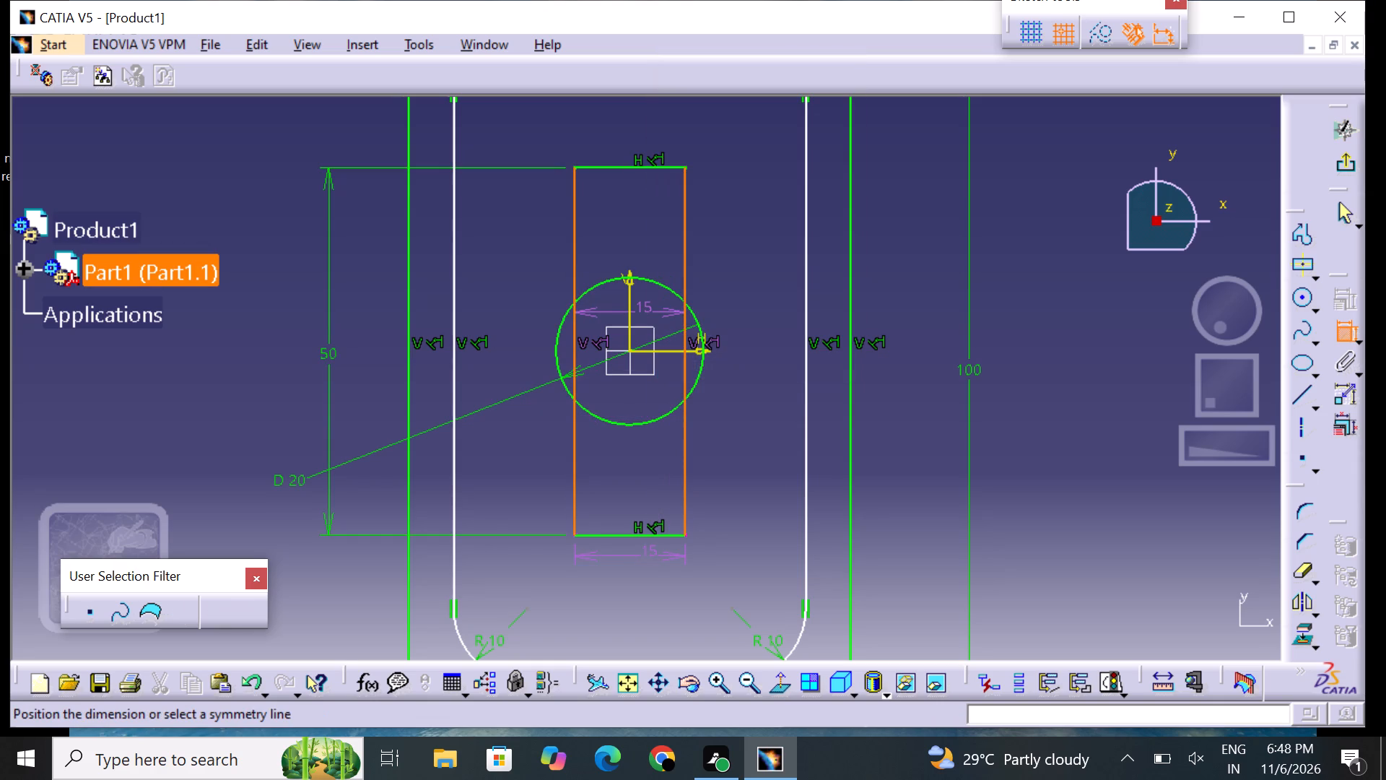
click(628, 304)
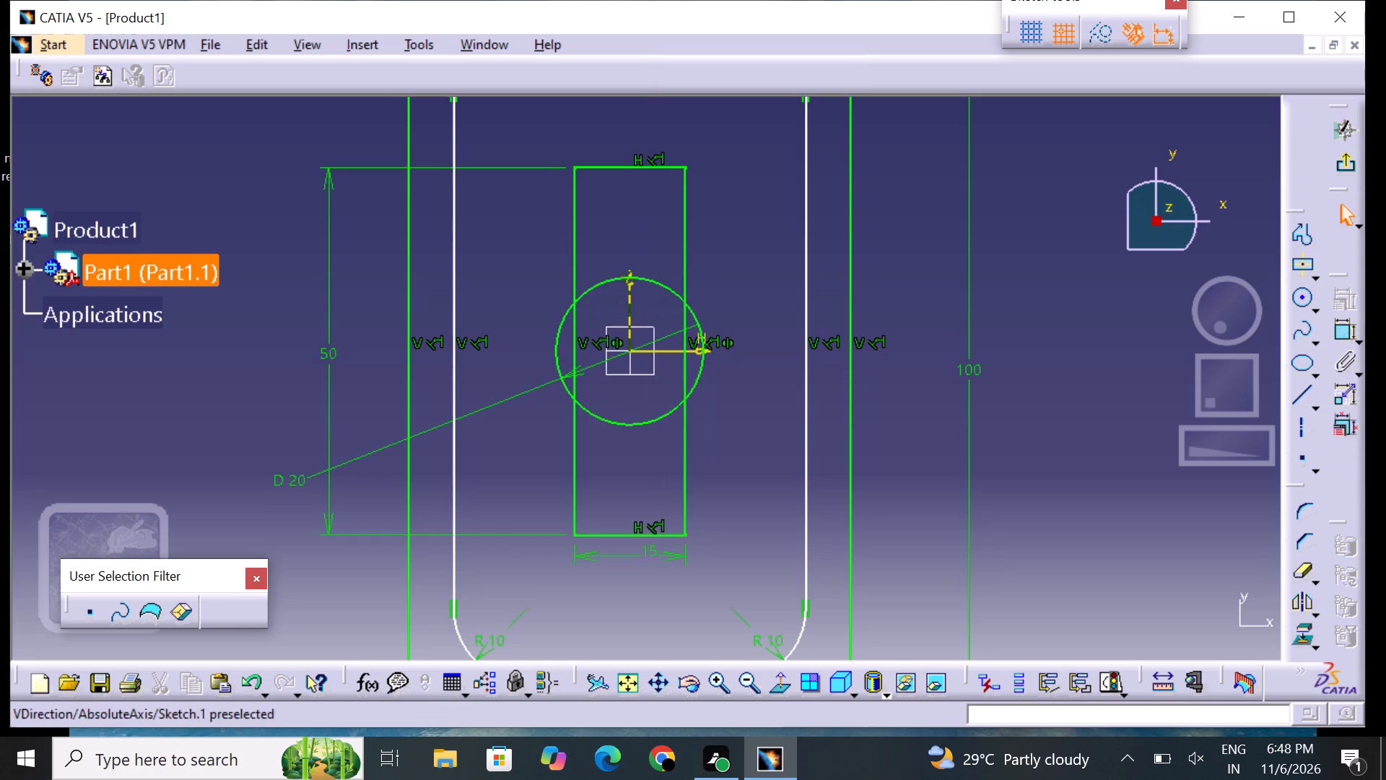
click(746, 260)
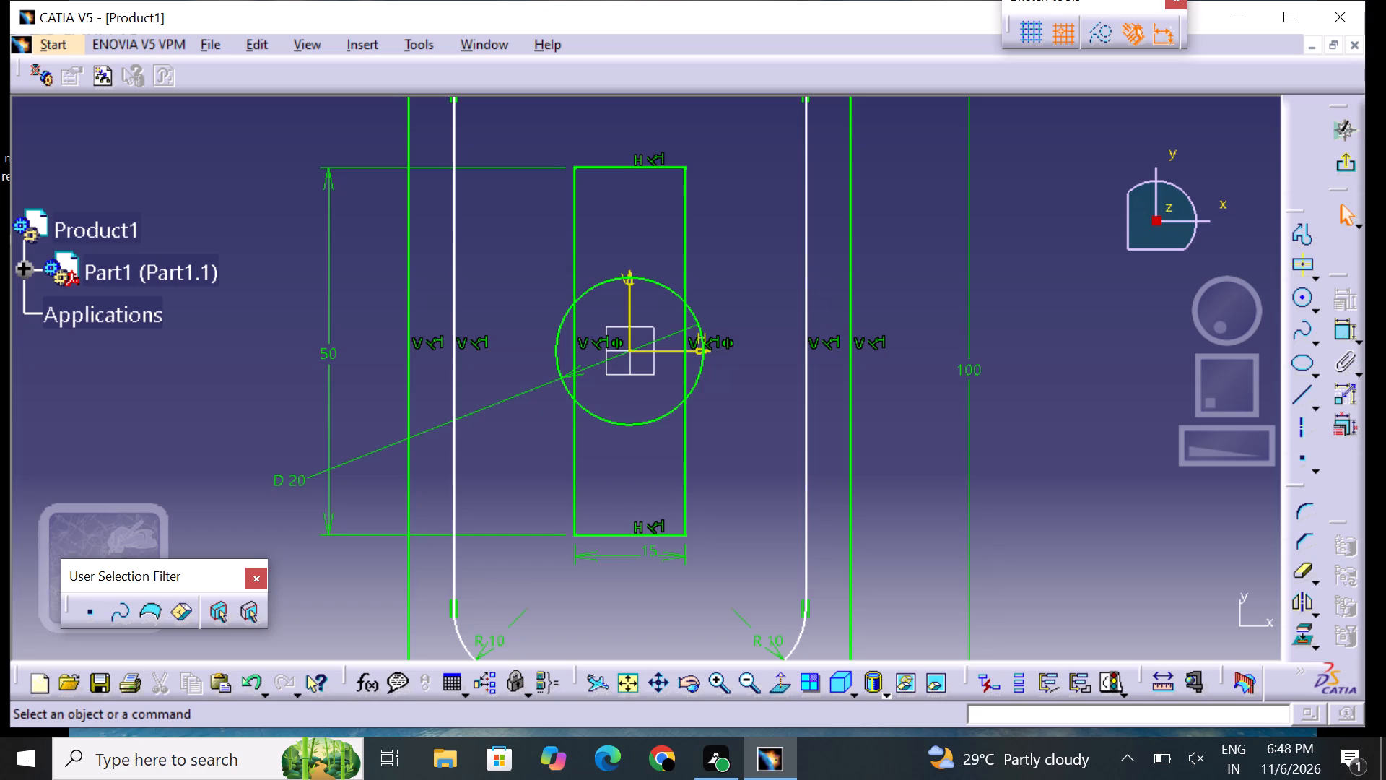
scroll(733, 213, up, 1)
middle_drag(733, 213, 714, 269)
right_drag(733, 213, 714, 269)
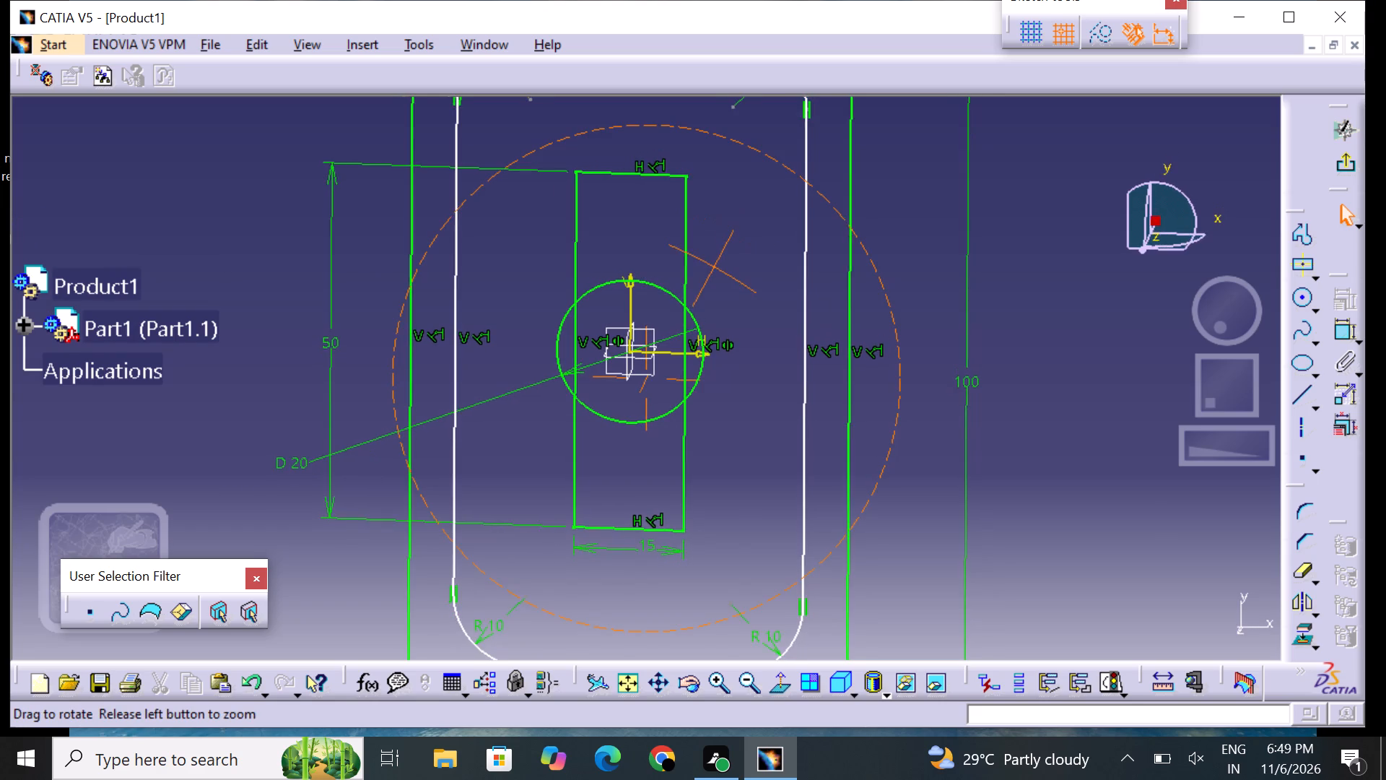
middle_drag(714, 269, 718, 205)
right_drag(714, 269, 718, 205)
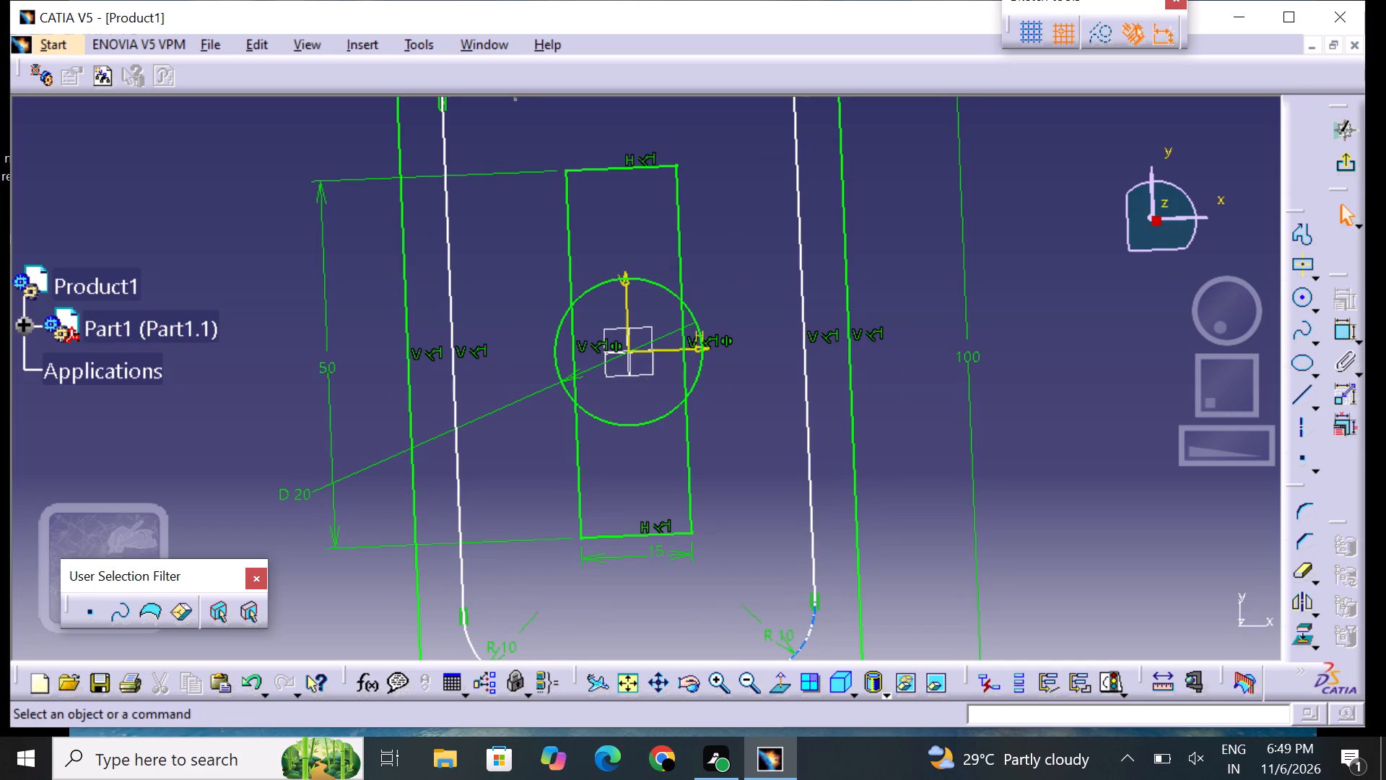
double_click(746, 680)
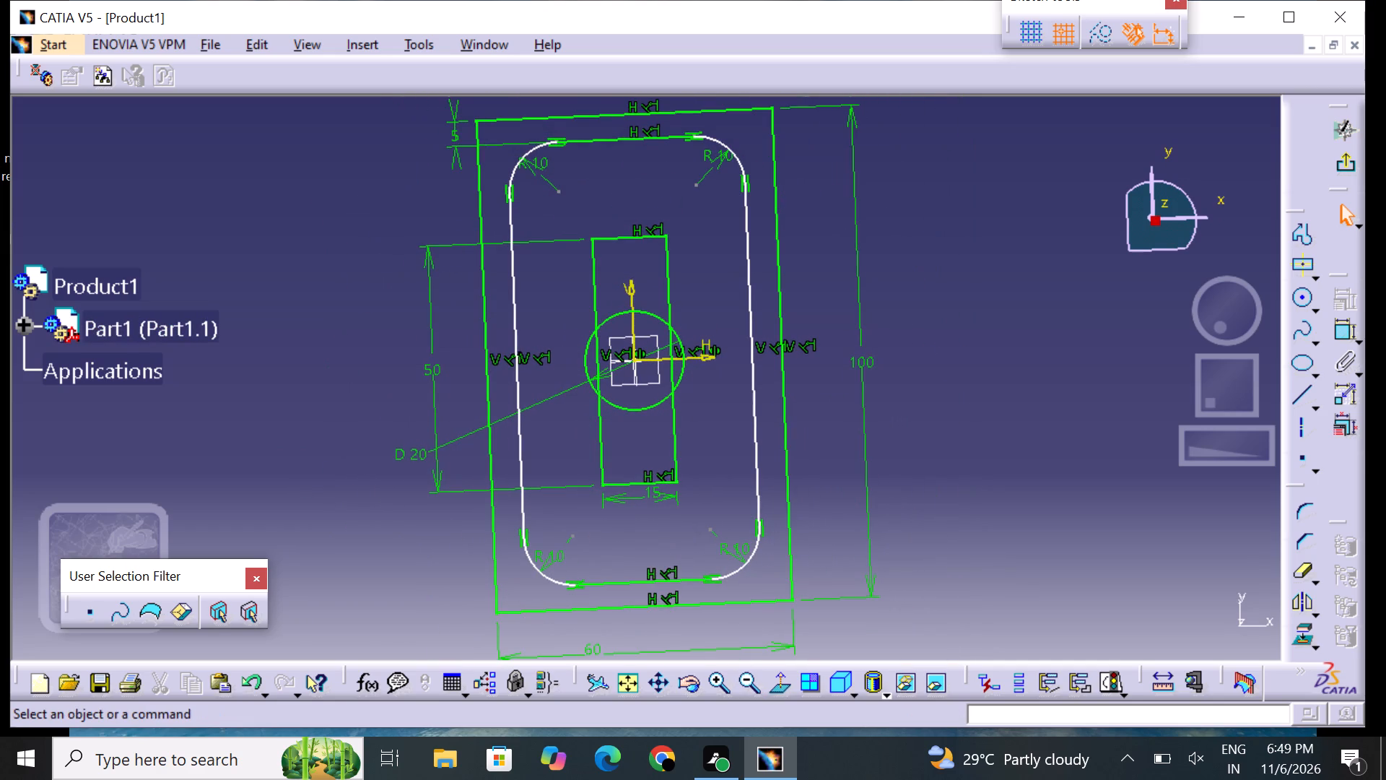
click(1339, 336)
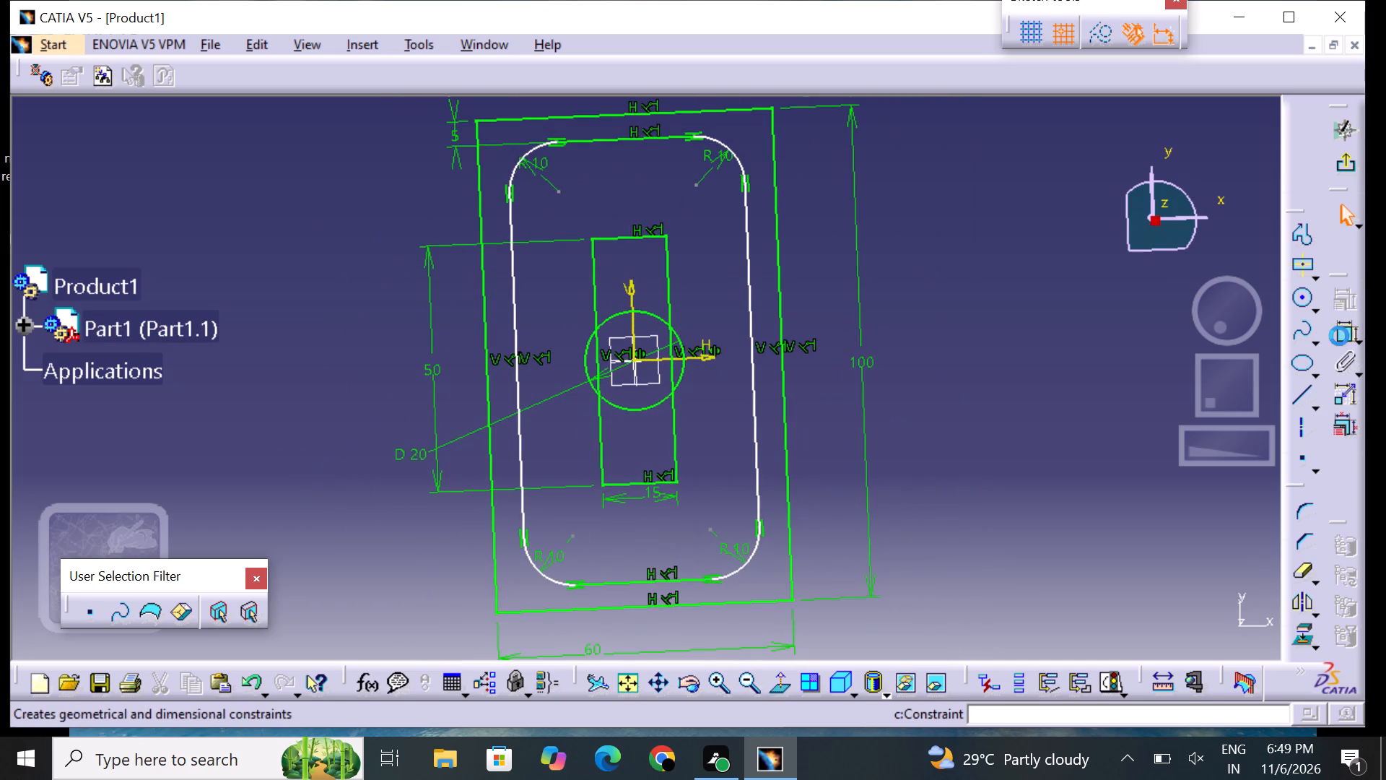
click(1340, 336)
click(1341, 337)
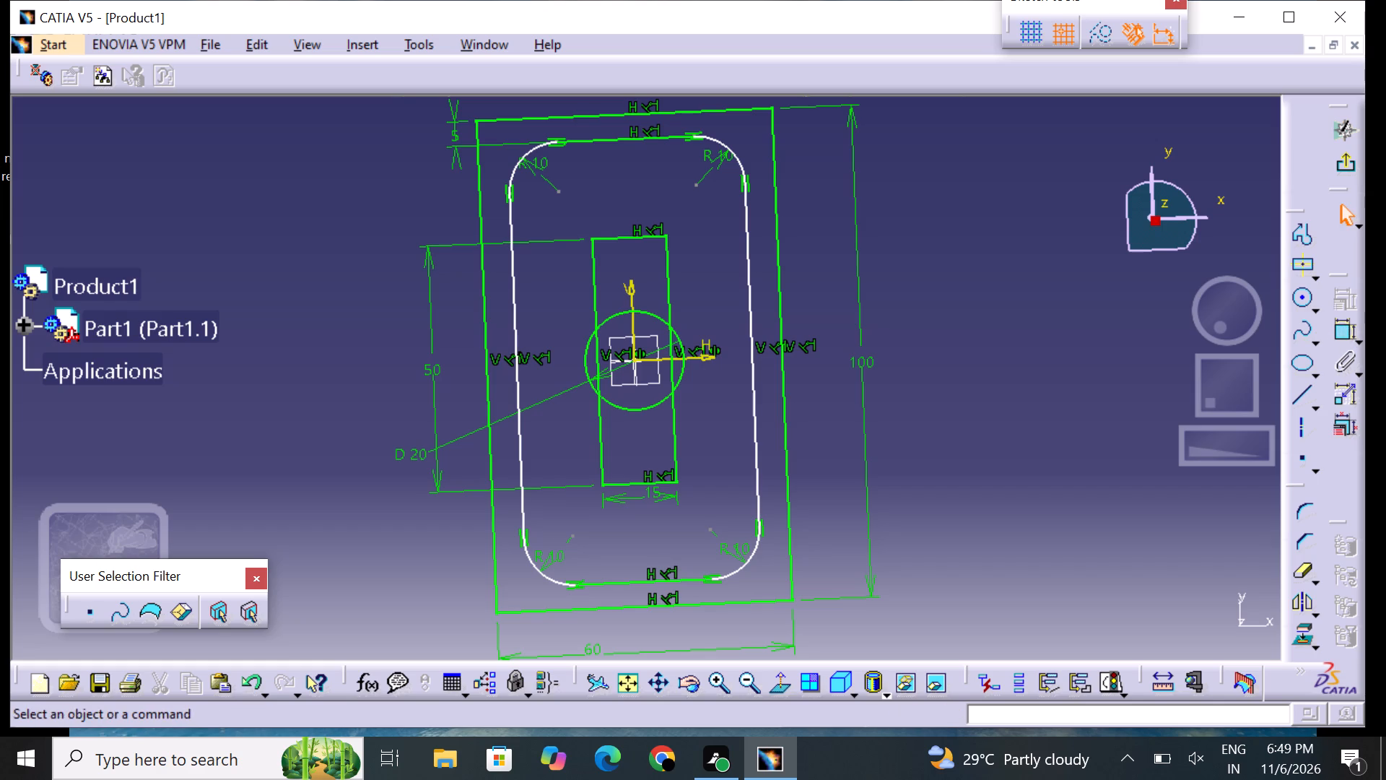
Quick-trim the top and bottom arcs of the 20 mm circle that lie inside the small rectangle.
double_click(1298, 569)
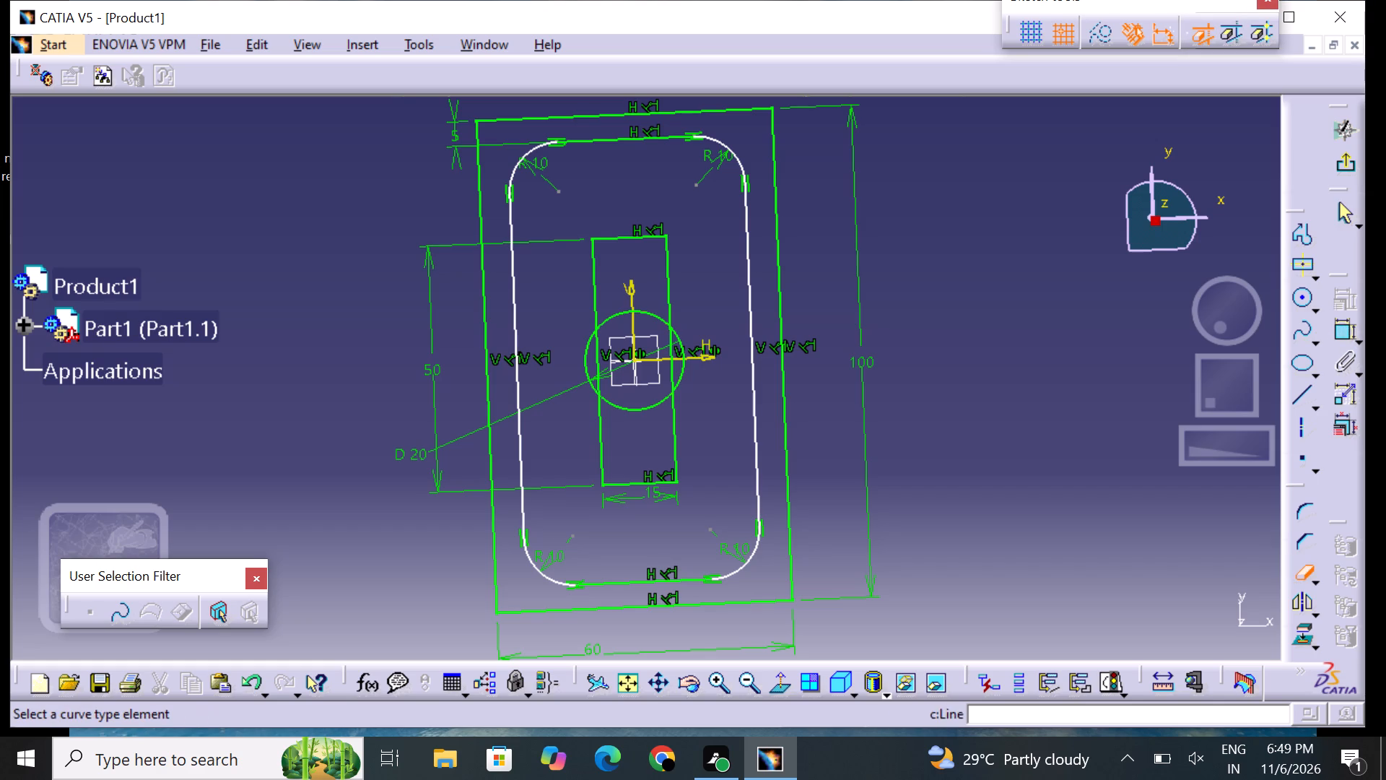
click(655, 315)
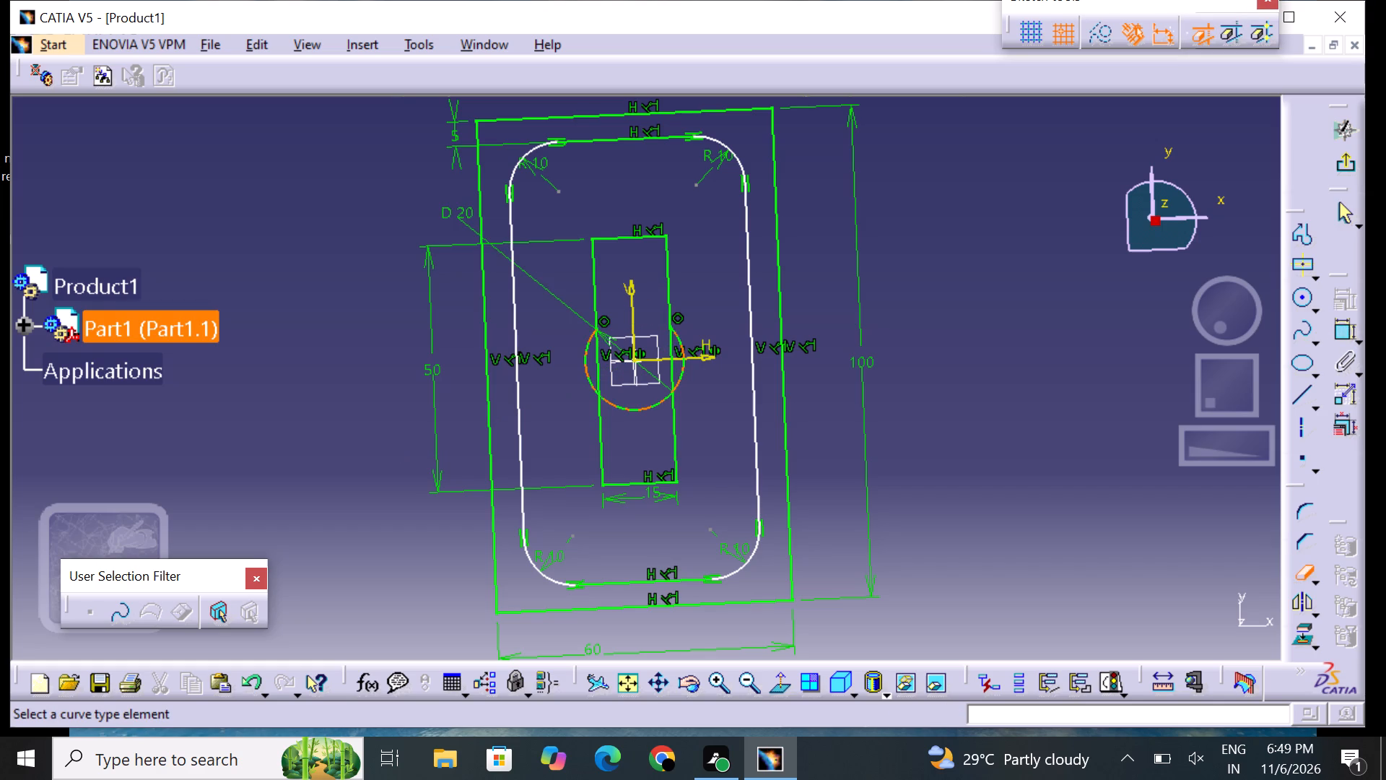
click(622, 408)
click(935, 382)
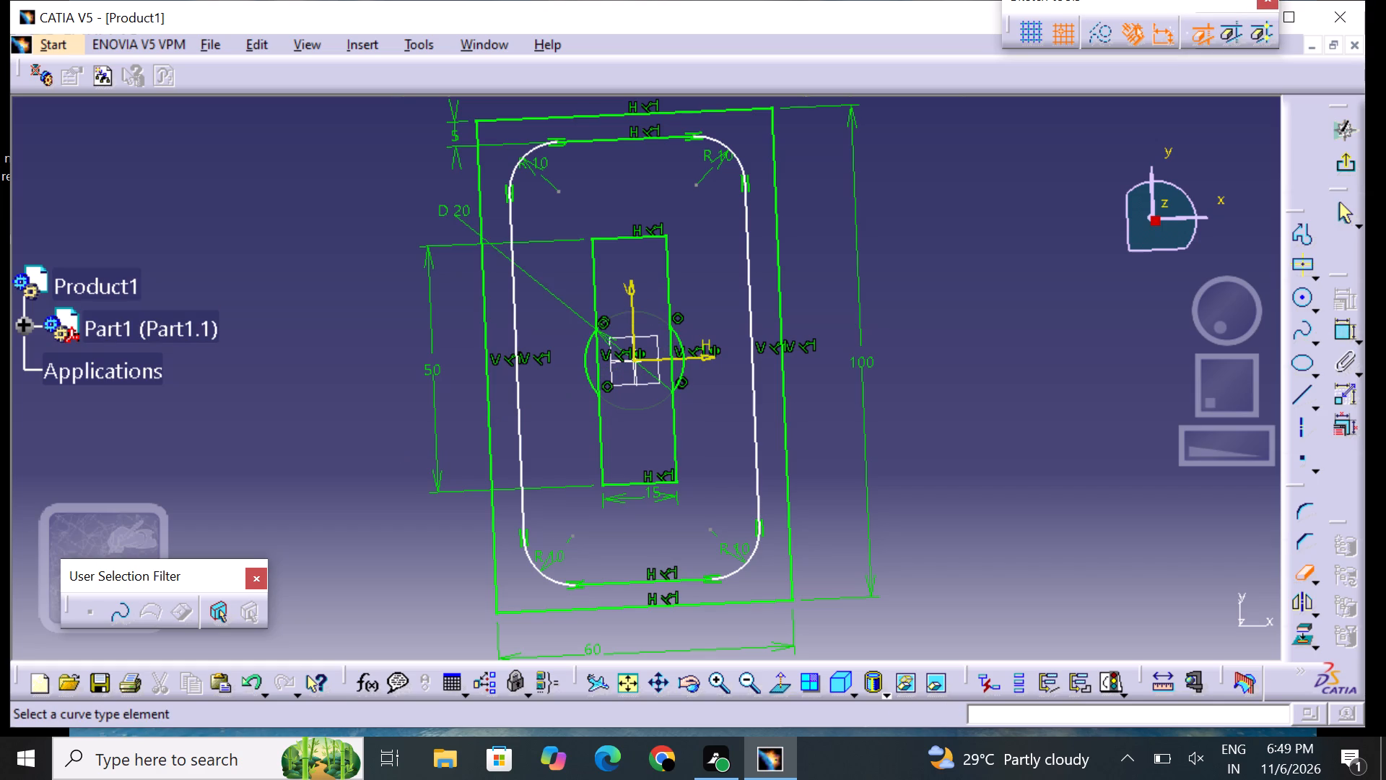
click(1300, 565)
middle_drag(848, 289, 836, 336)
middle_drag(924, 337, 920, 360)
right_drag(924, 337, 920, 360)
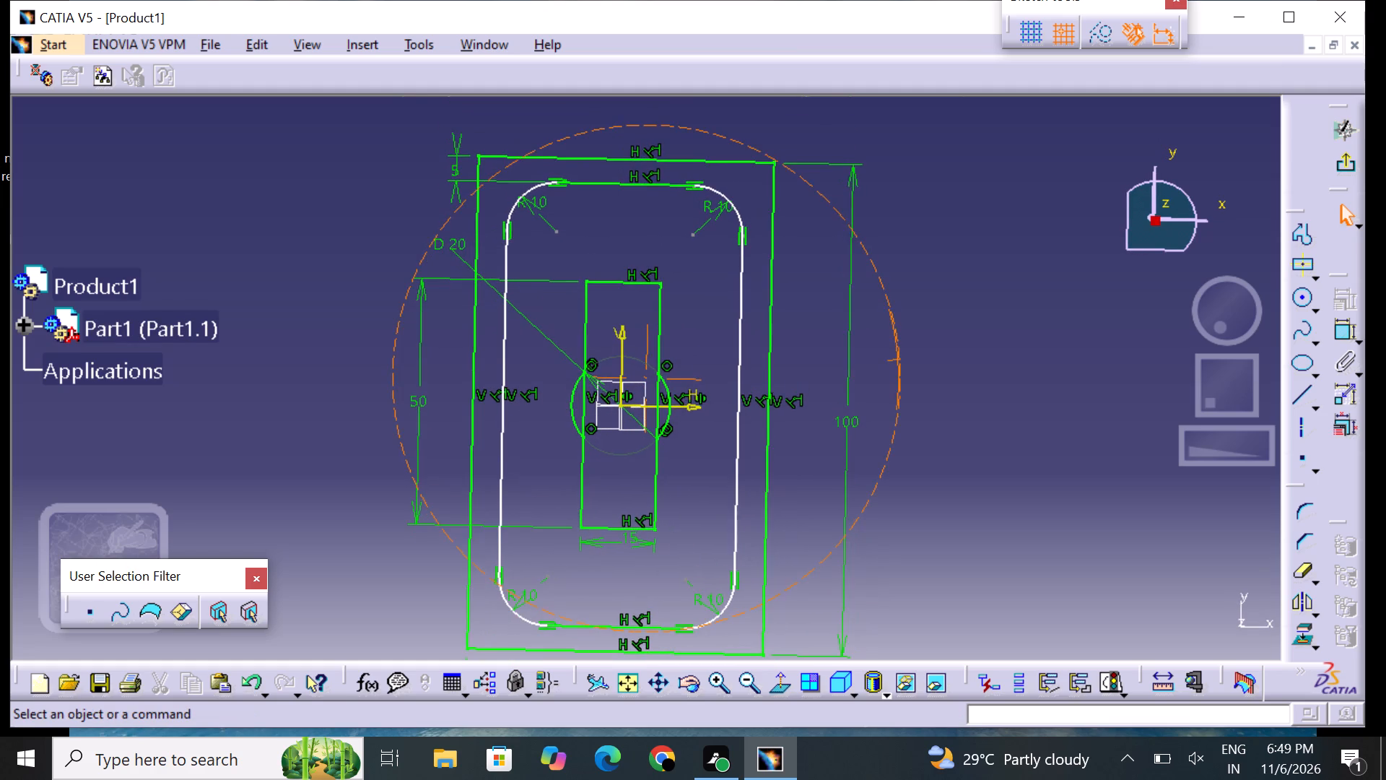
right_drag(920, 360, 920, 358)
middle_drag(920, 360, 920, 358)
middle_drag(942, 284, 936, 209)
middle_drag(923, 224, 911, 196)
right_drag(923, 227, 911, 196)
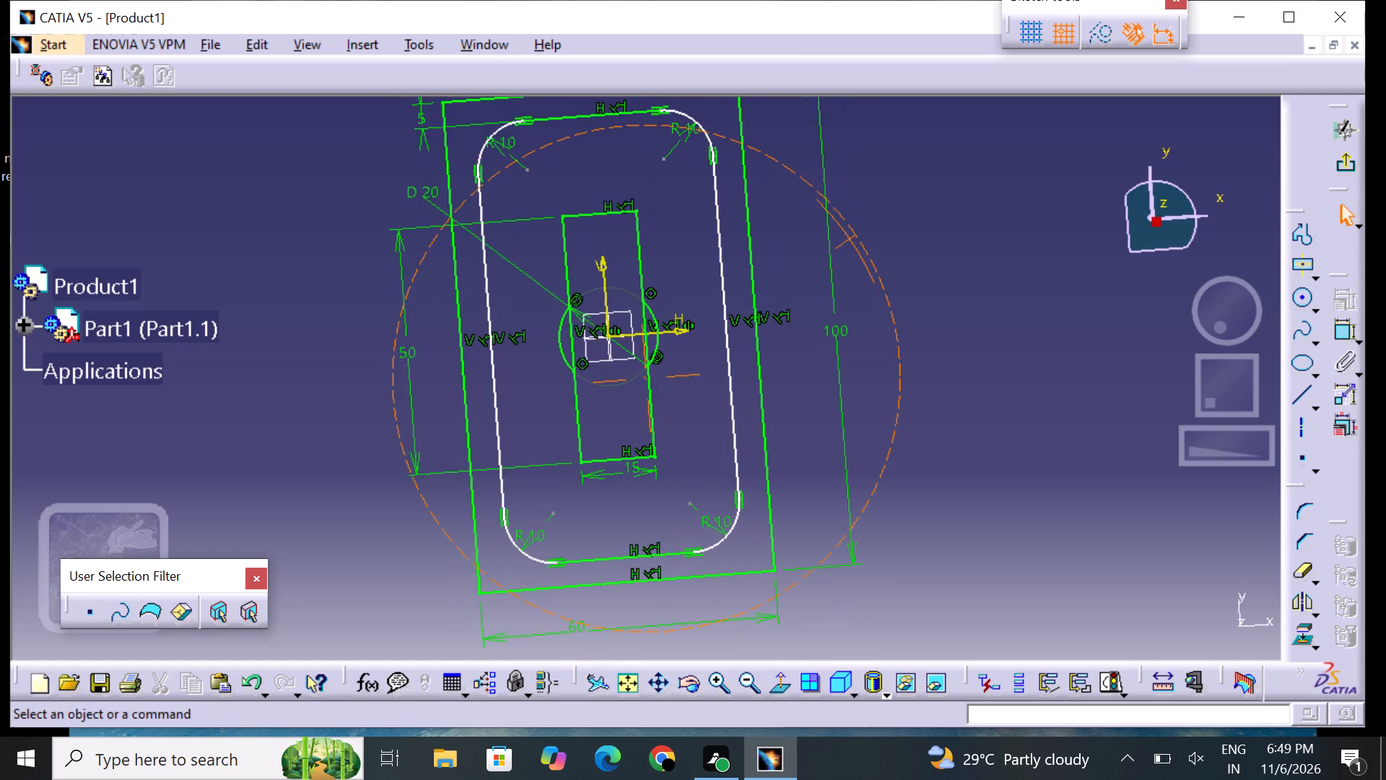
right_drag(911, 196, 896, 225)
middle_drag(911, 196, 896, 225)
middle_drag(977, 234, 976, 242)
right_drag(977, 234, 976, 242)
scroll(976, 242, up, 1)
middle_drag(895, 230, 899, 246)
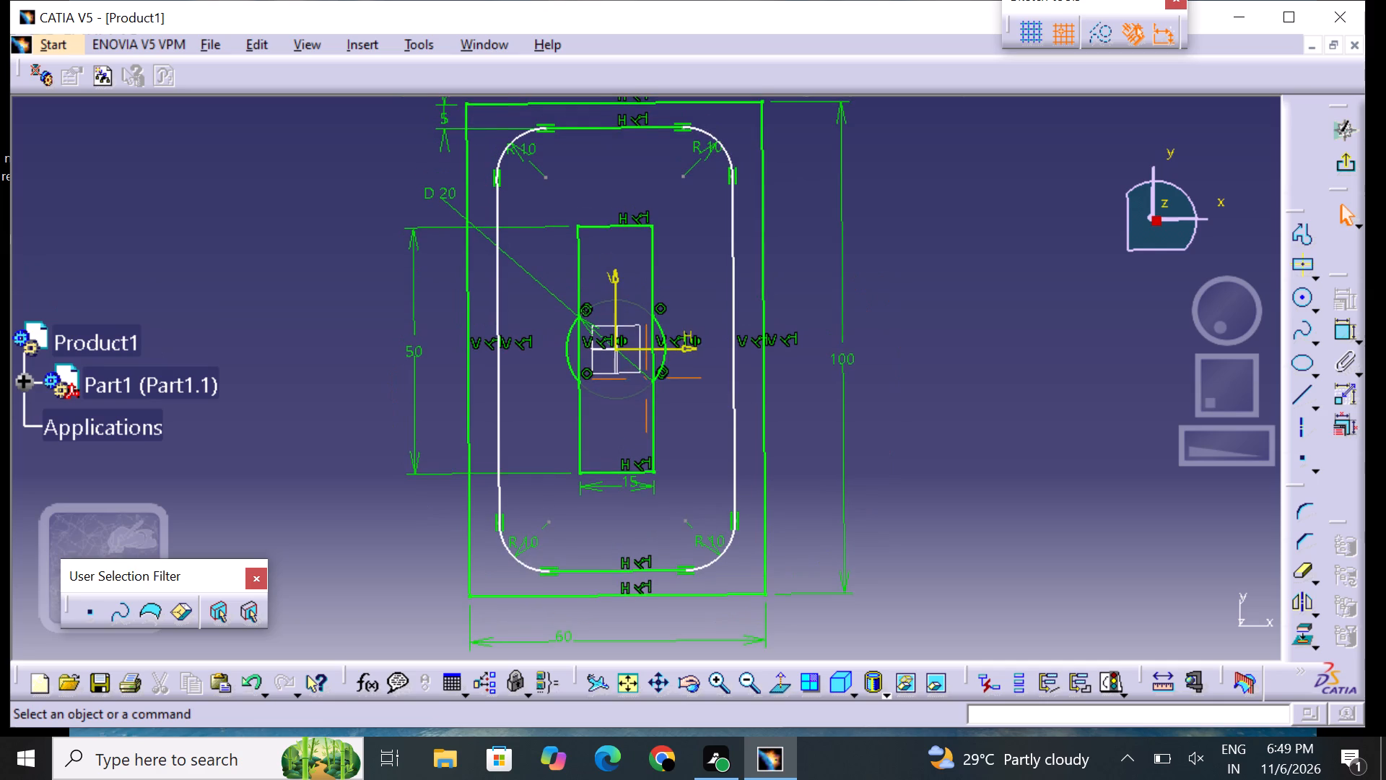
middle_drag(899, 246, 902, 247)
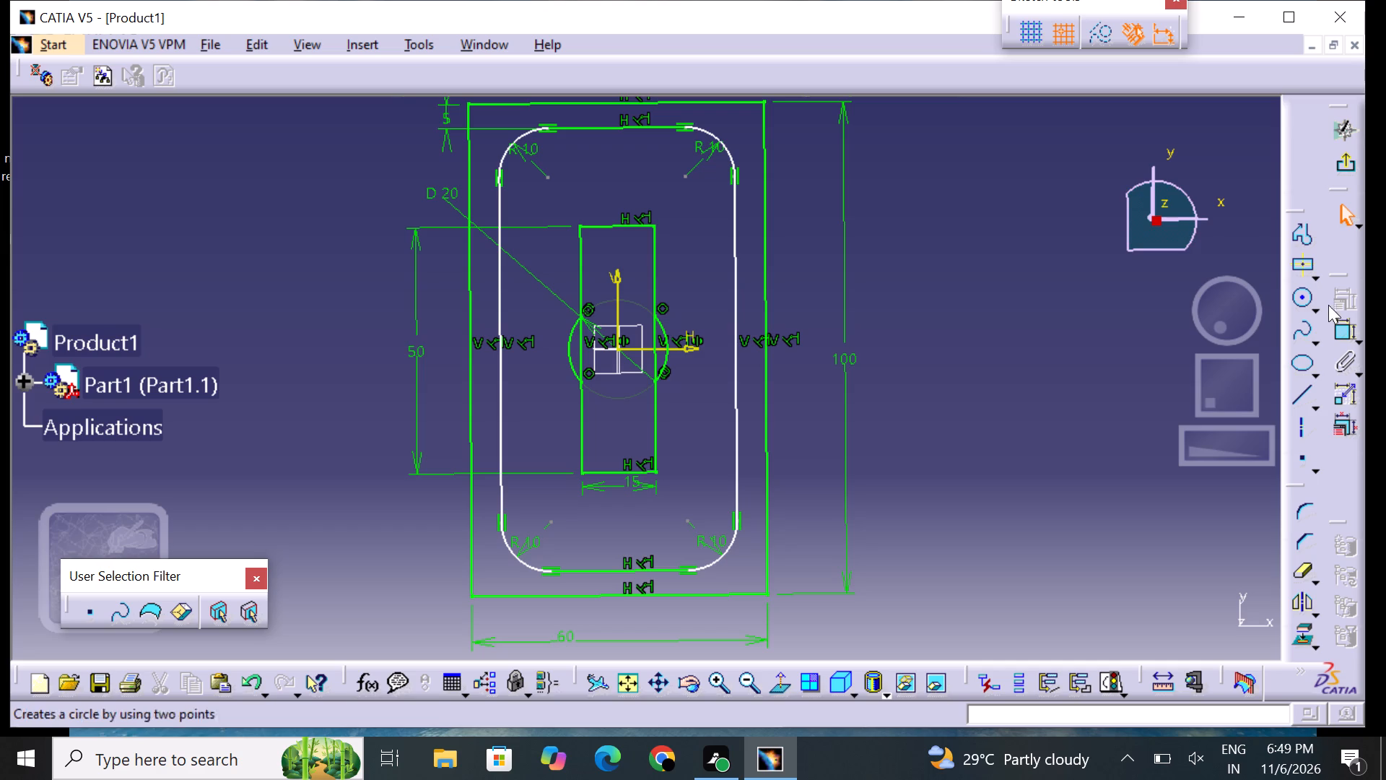
Sketch a circle centered on the upper-left rounded corner's center point, reaching the small rectangle's upper-left corner.
click(1306, 299)
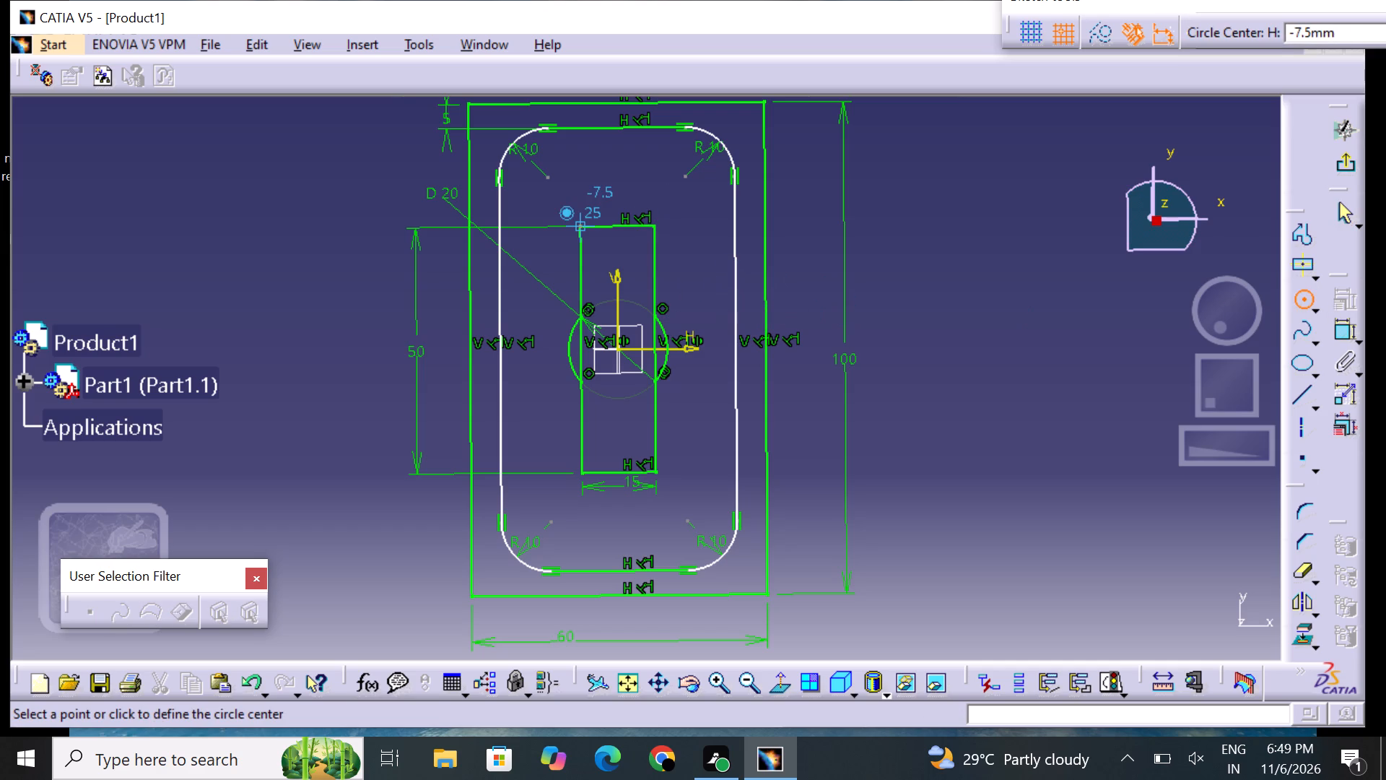
click(549, 171)
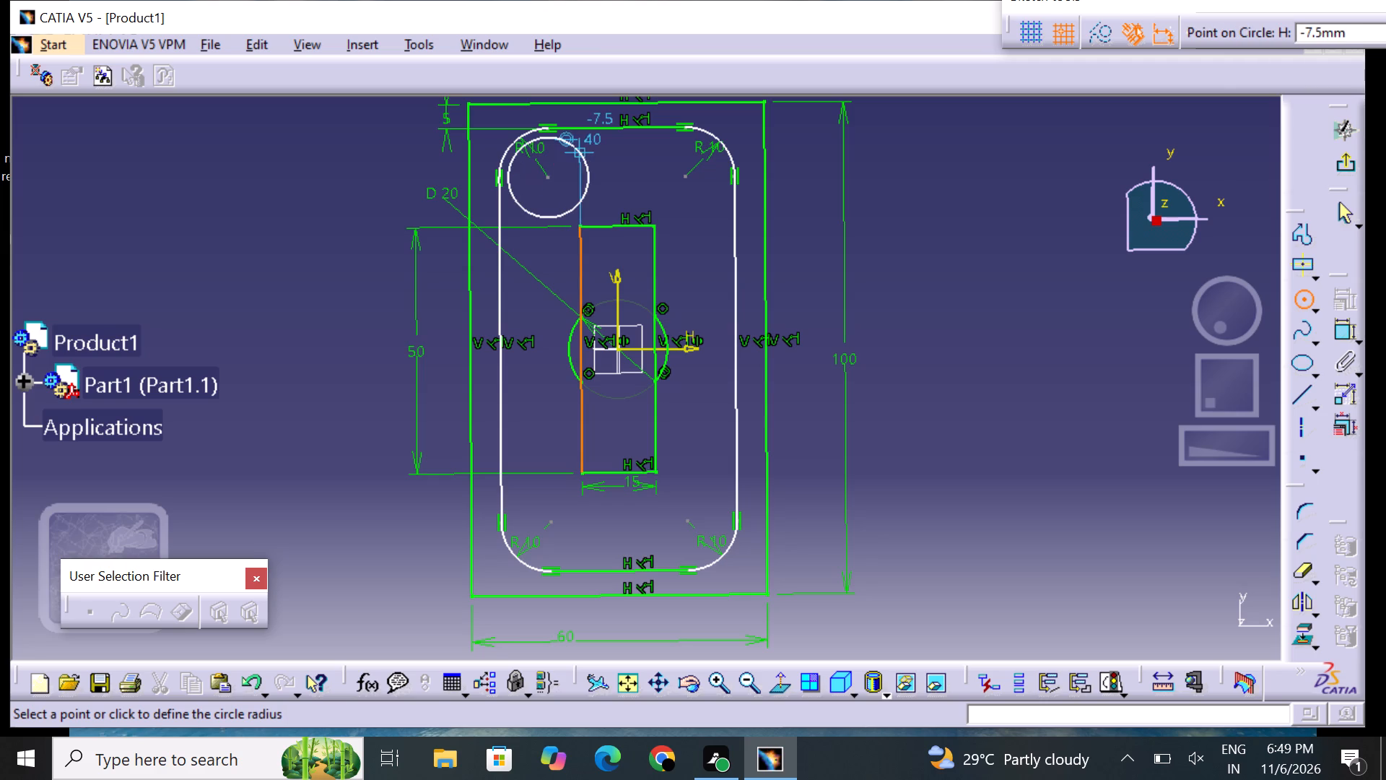
click(574, 203)
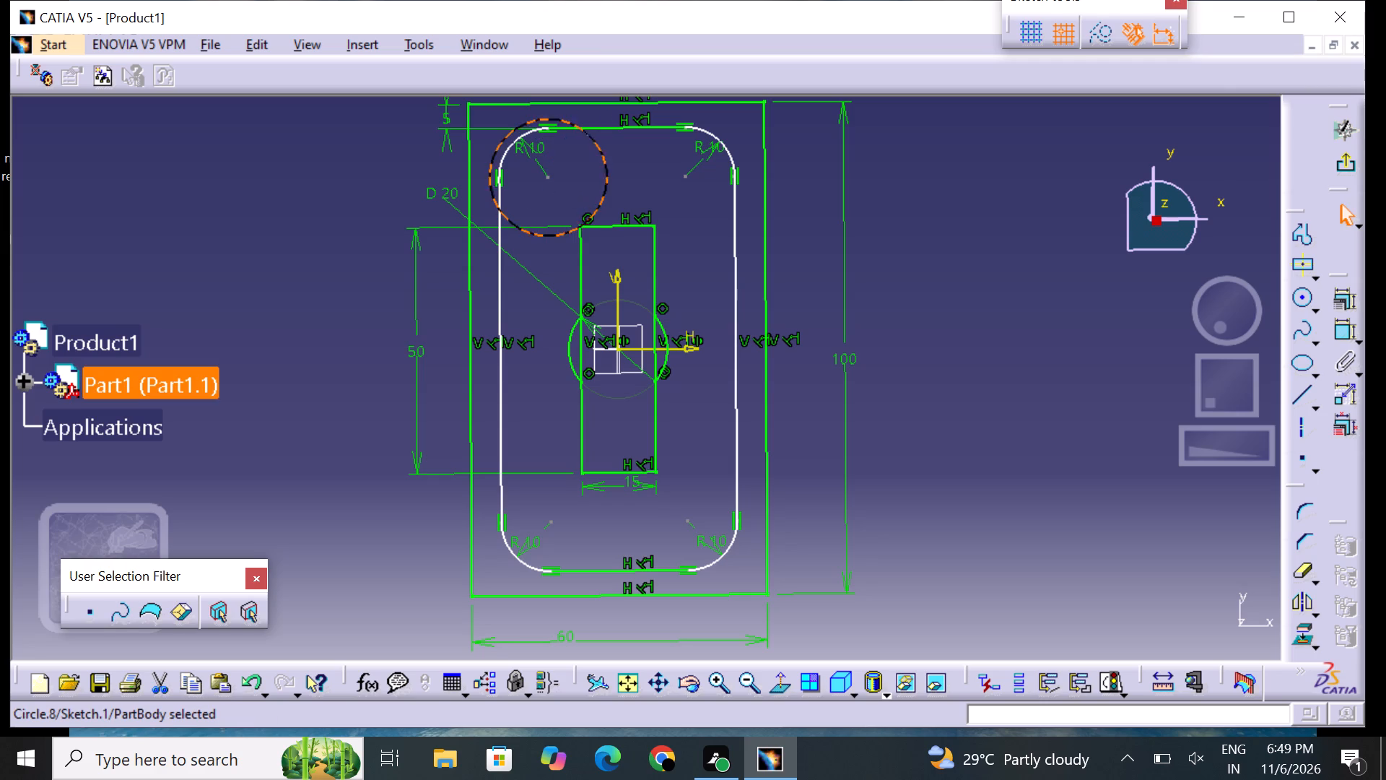
Delete the circle centered on the rounded rectangle's upper-left corner center.
click(602, 199)
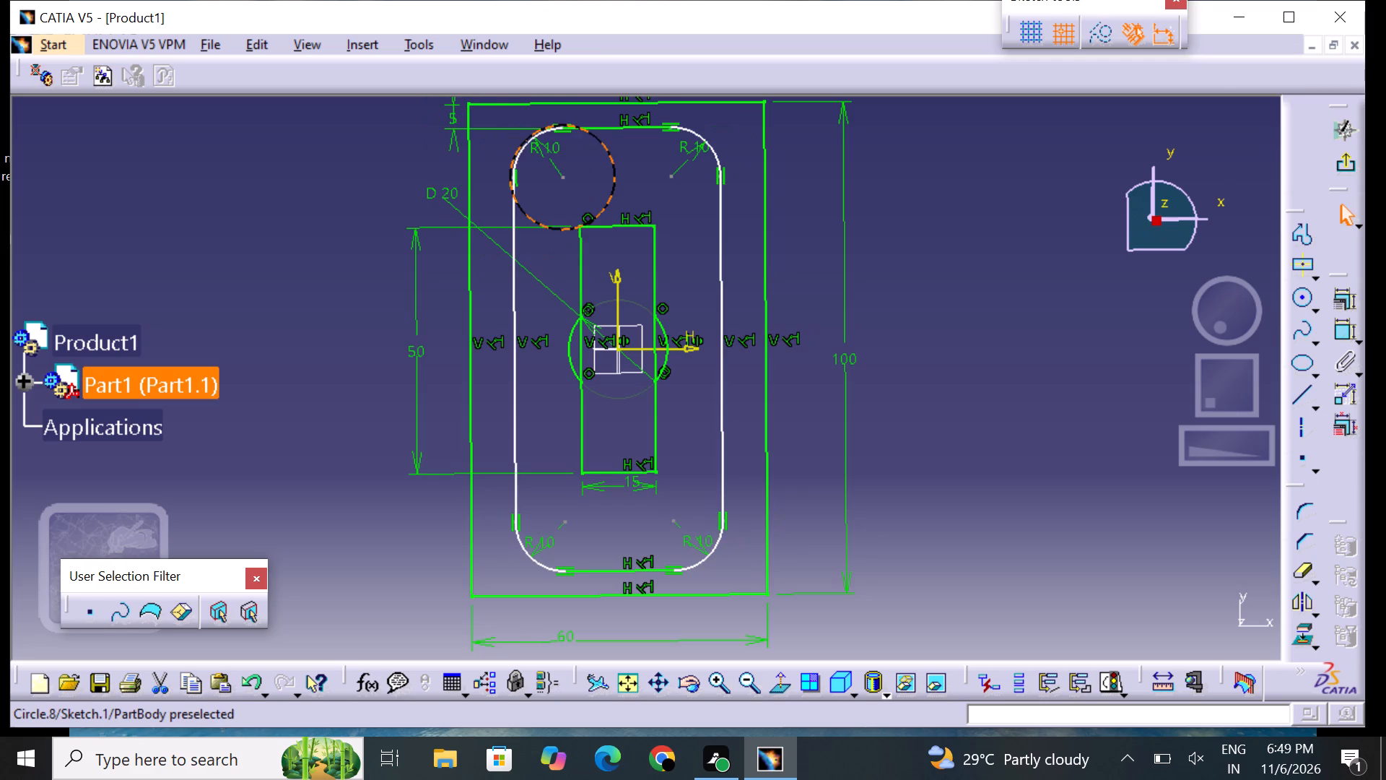
key(ctrl+z)
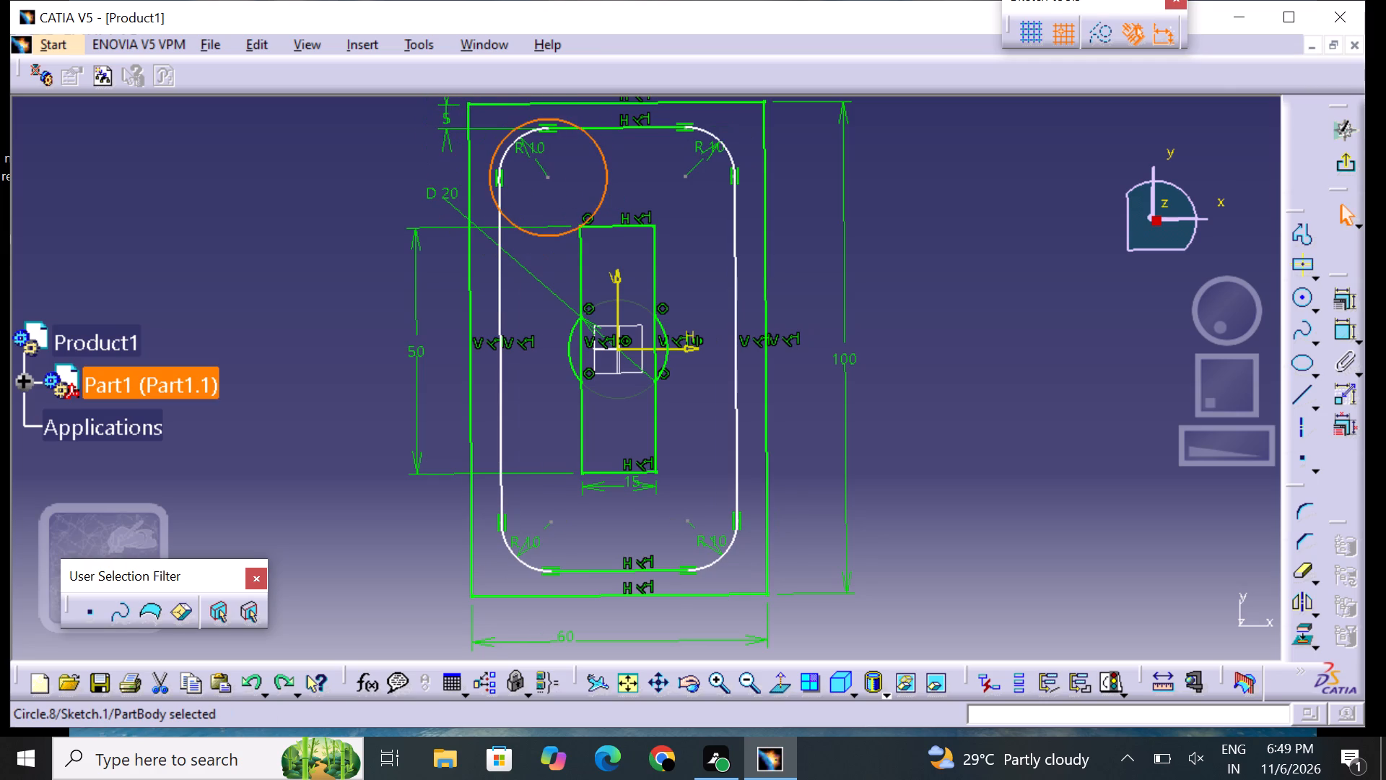
key(Delete)
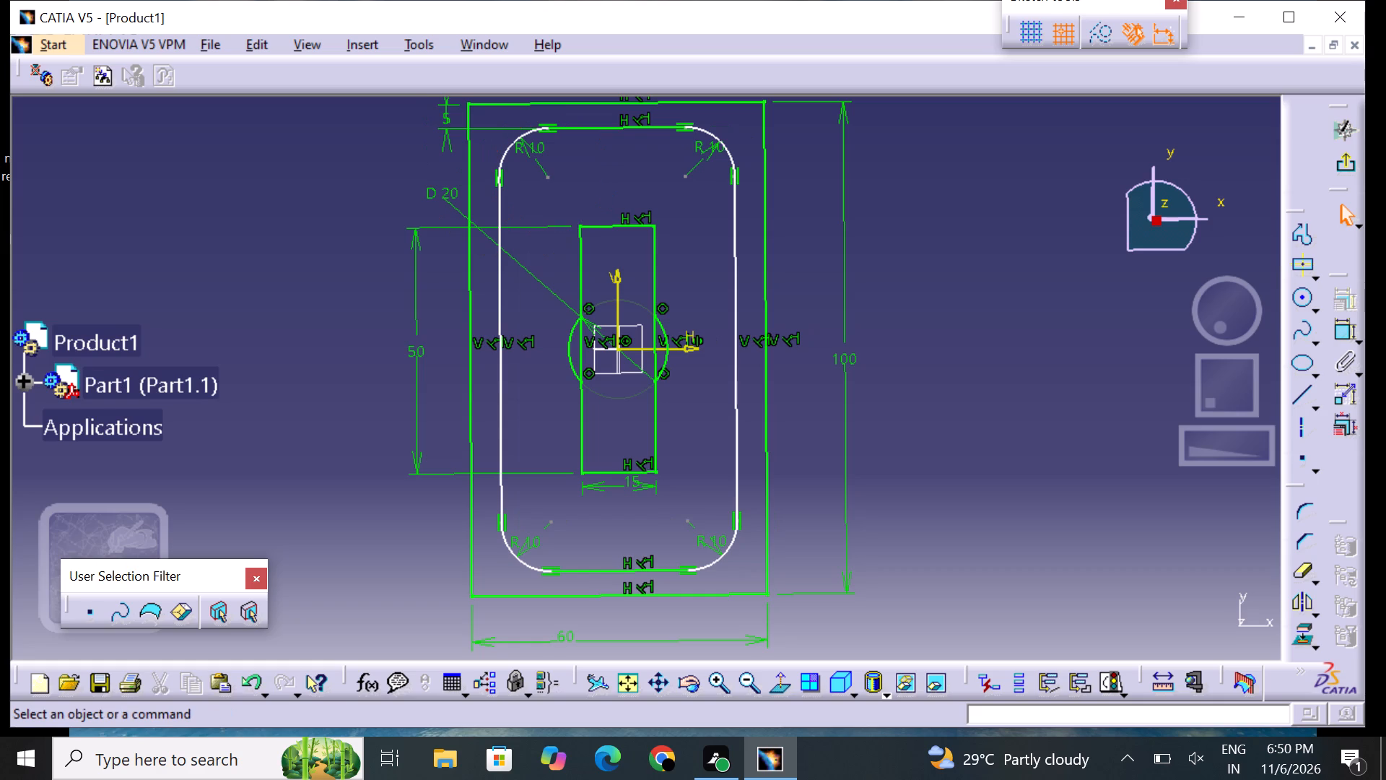
Sketch a circle about 13 mm in diameter centered on the rounded rectangle's upper-left corner center point.
click(1301, 305)
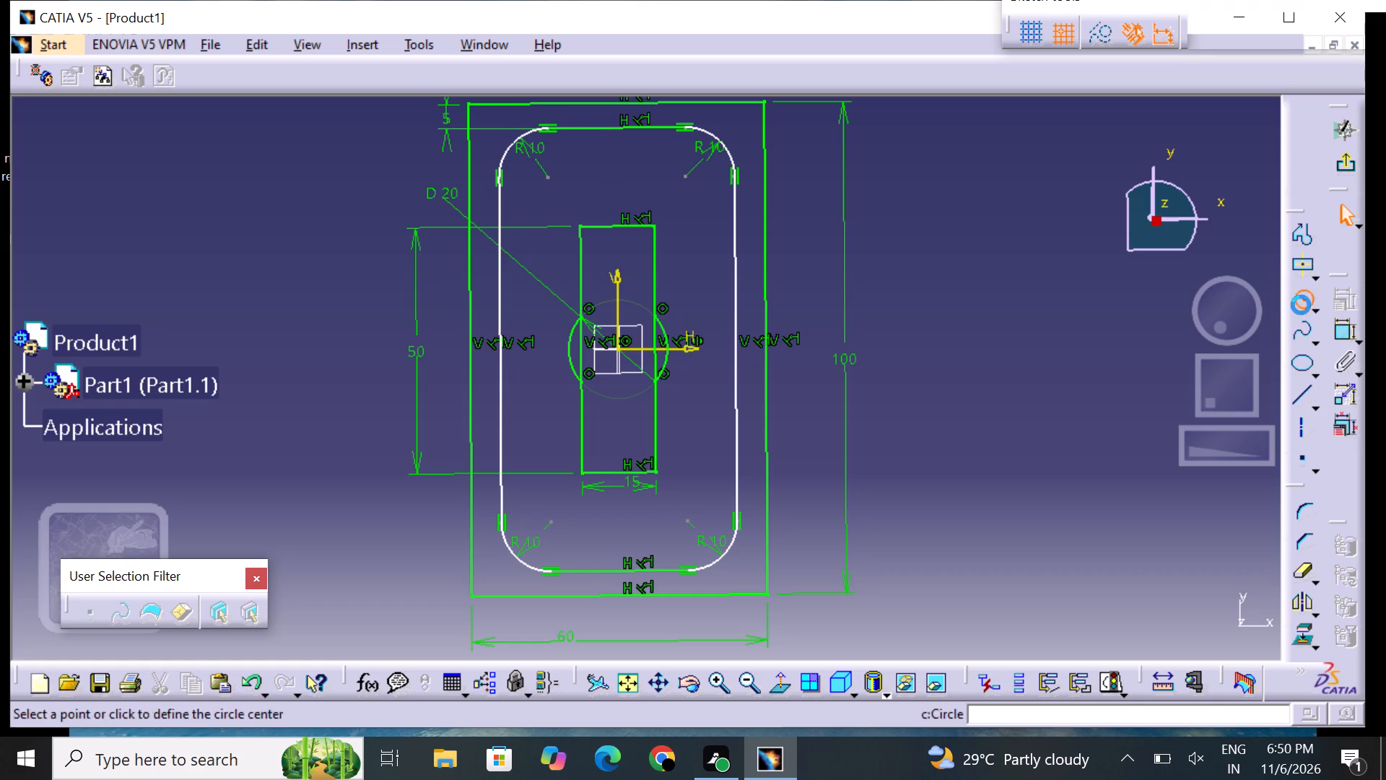
click(561, 184)
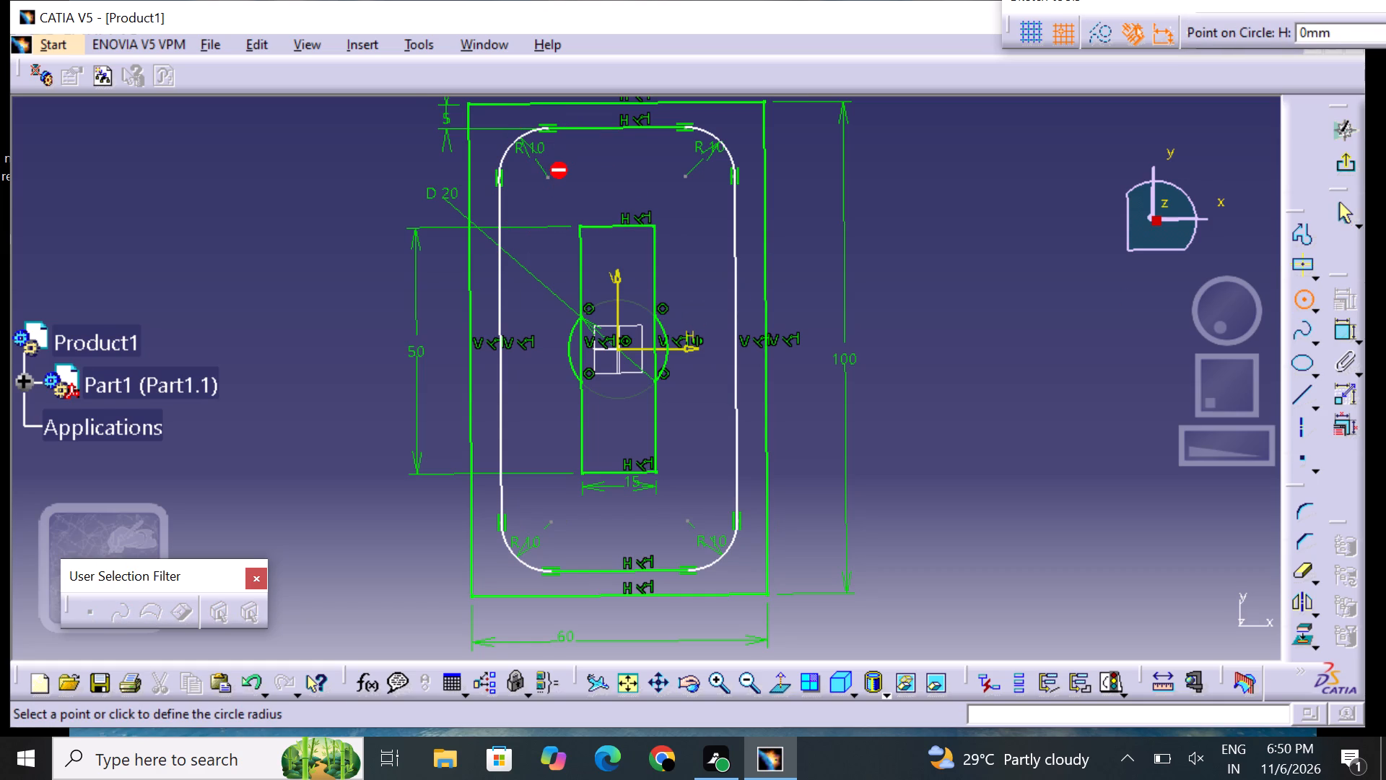
click(576, 170)
click(879, 261)
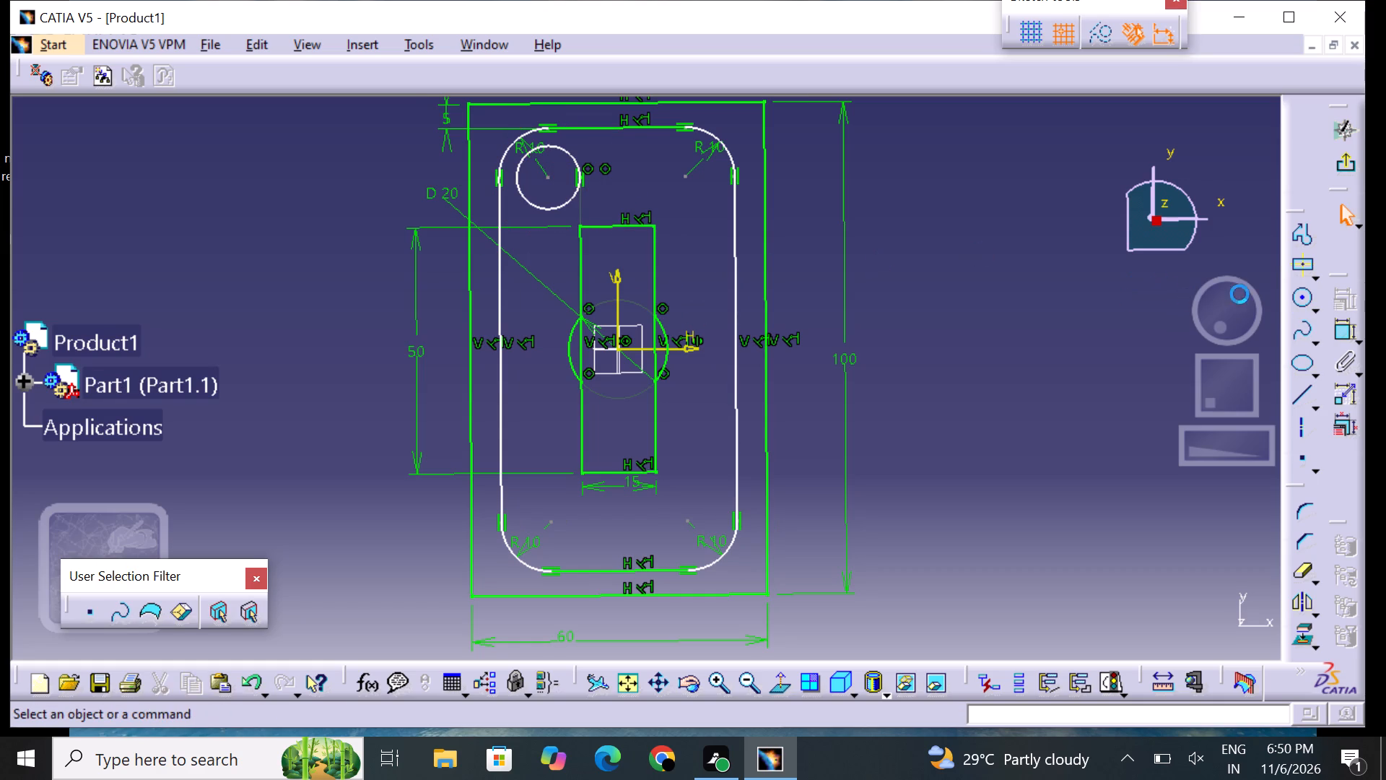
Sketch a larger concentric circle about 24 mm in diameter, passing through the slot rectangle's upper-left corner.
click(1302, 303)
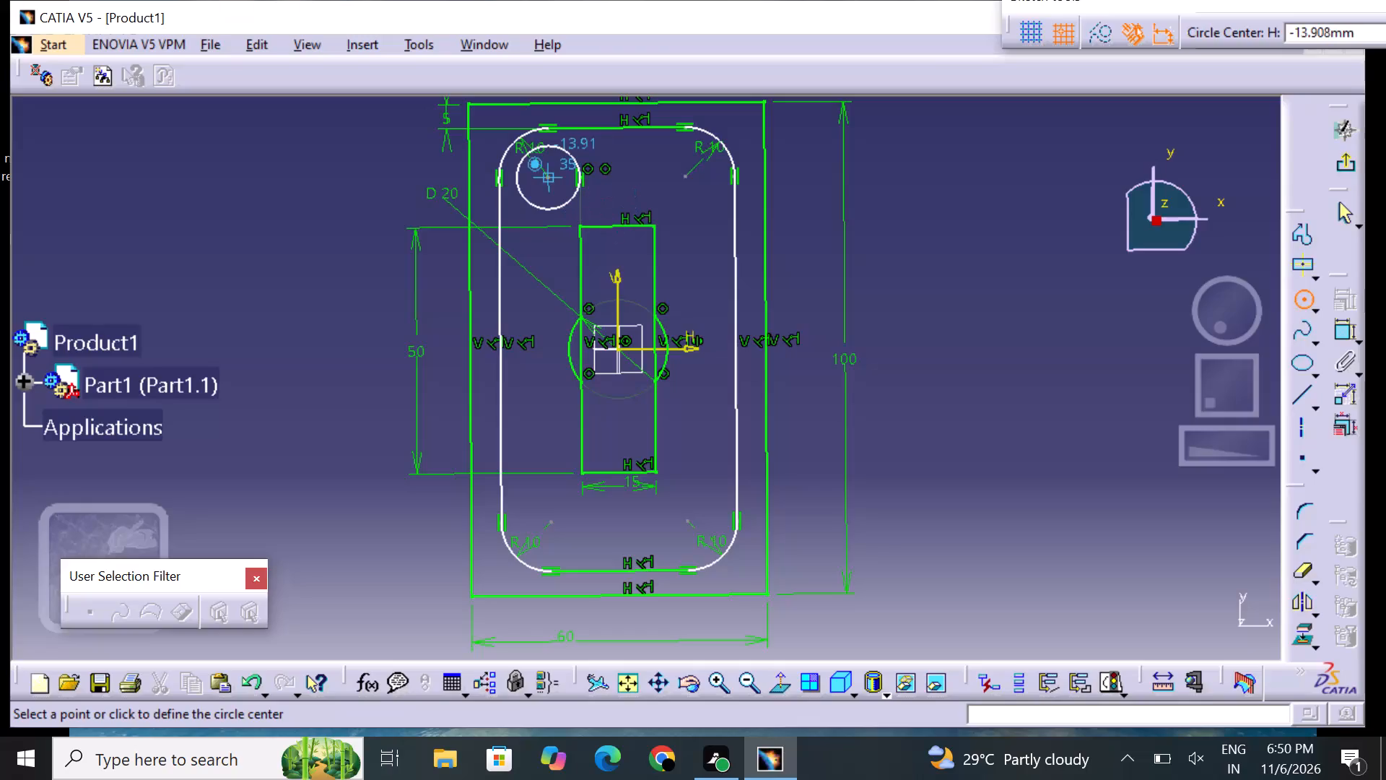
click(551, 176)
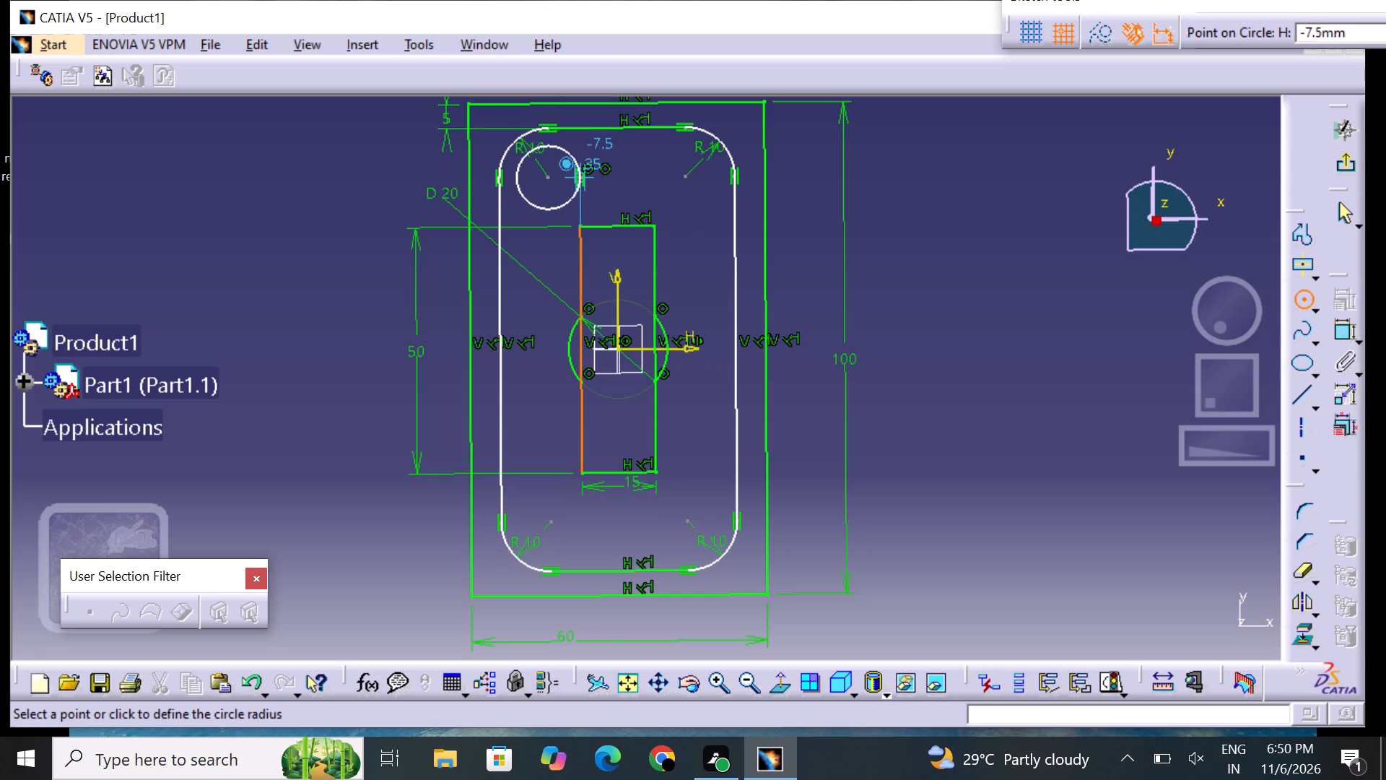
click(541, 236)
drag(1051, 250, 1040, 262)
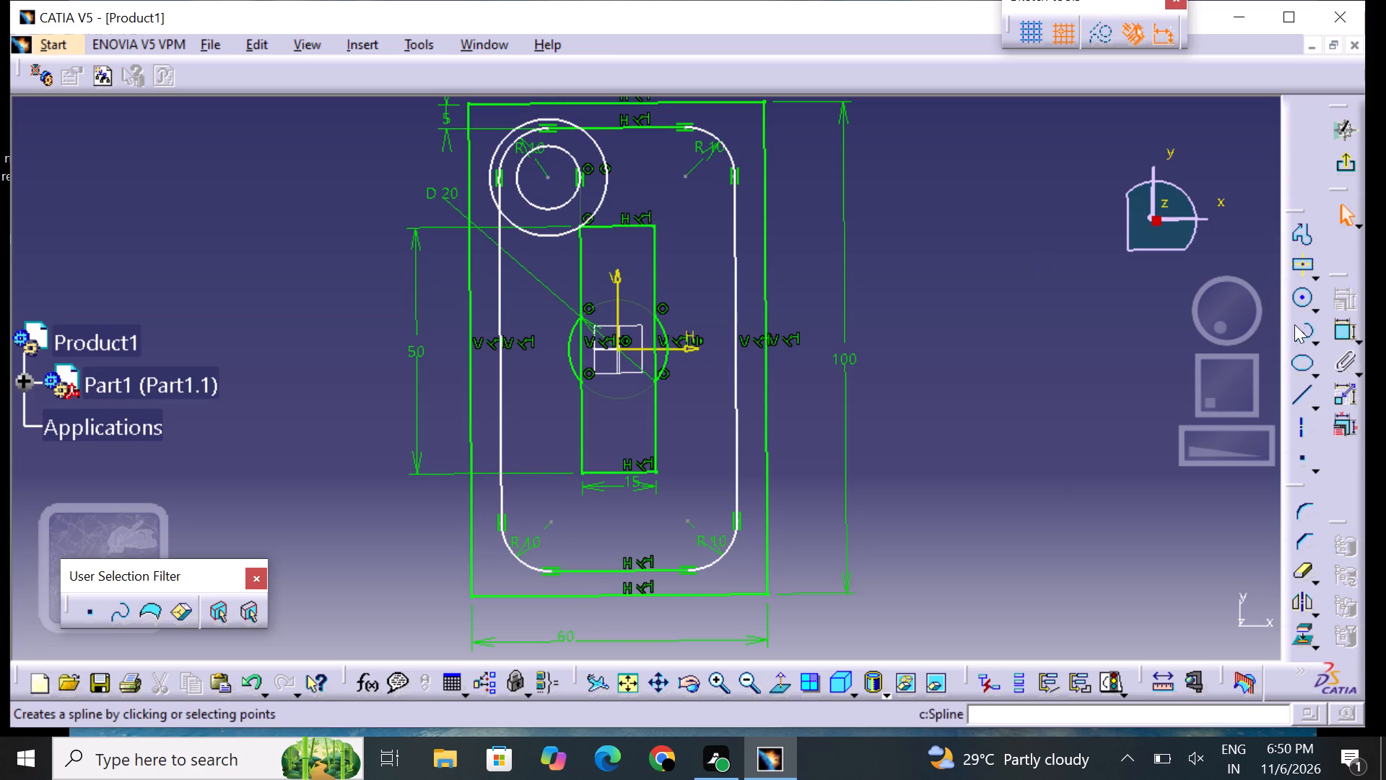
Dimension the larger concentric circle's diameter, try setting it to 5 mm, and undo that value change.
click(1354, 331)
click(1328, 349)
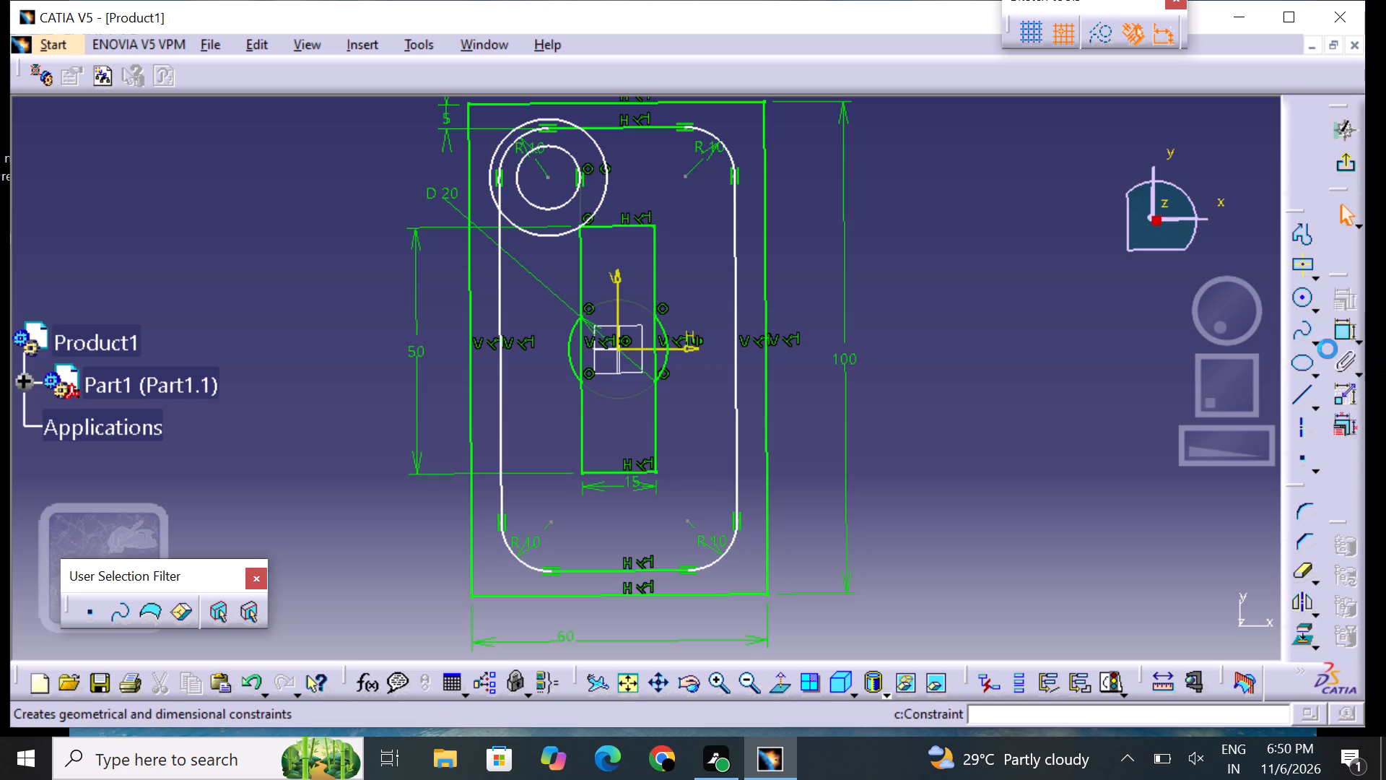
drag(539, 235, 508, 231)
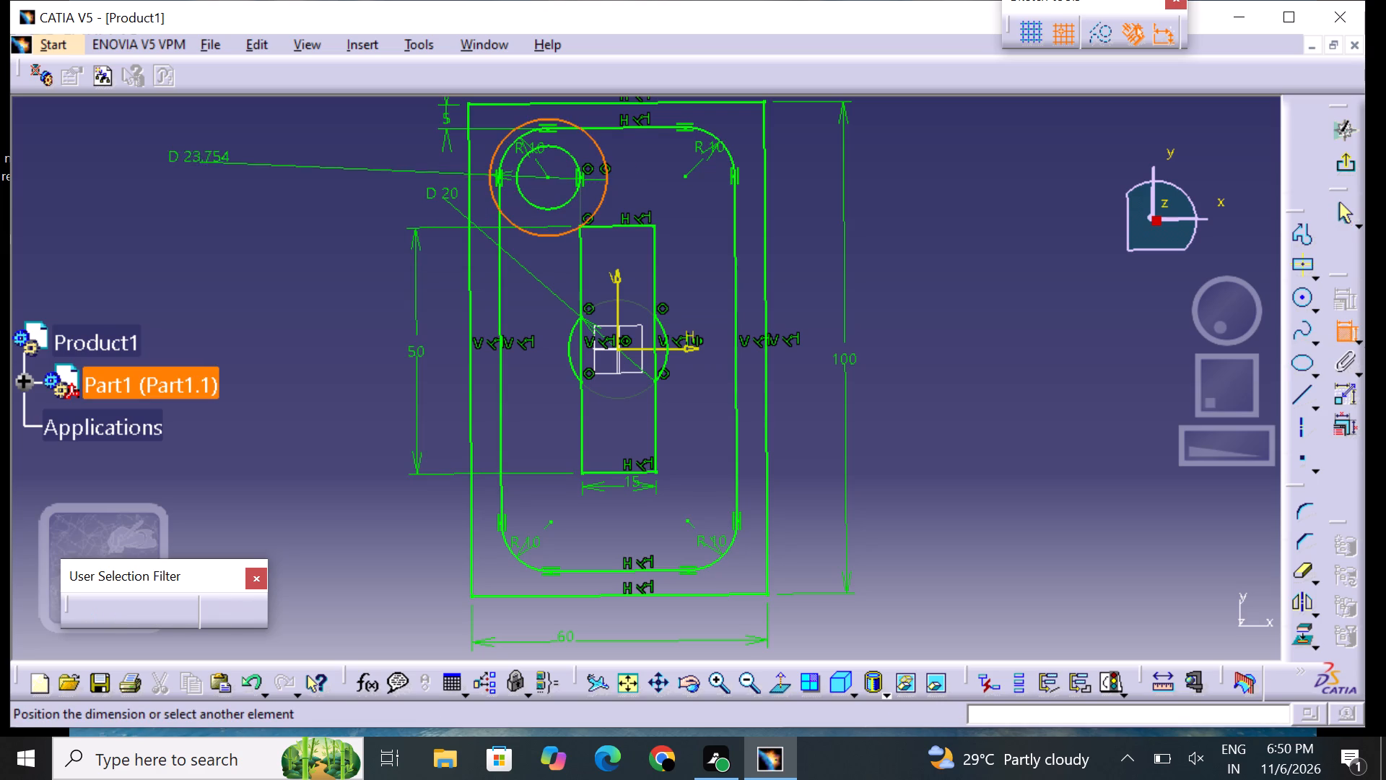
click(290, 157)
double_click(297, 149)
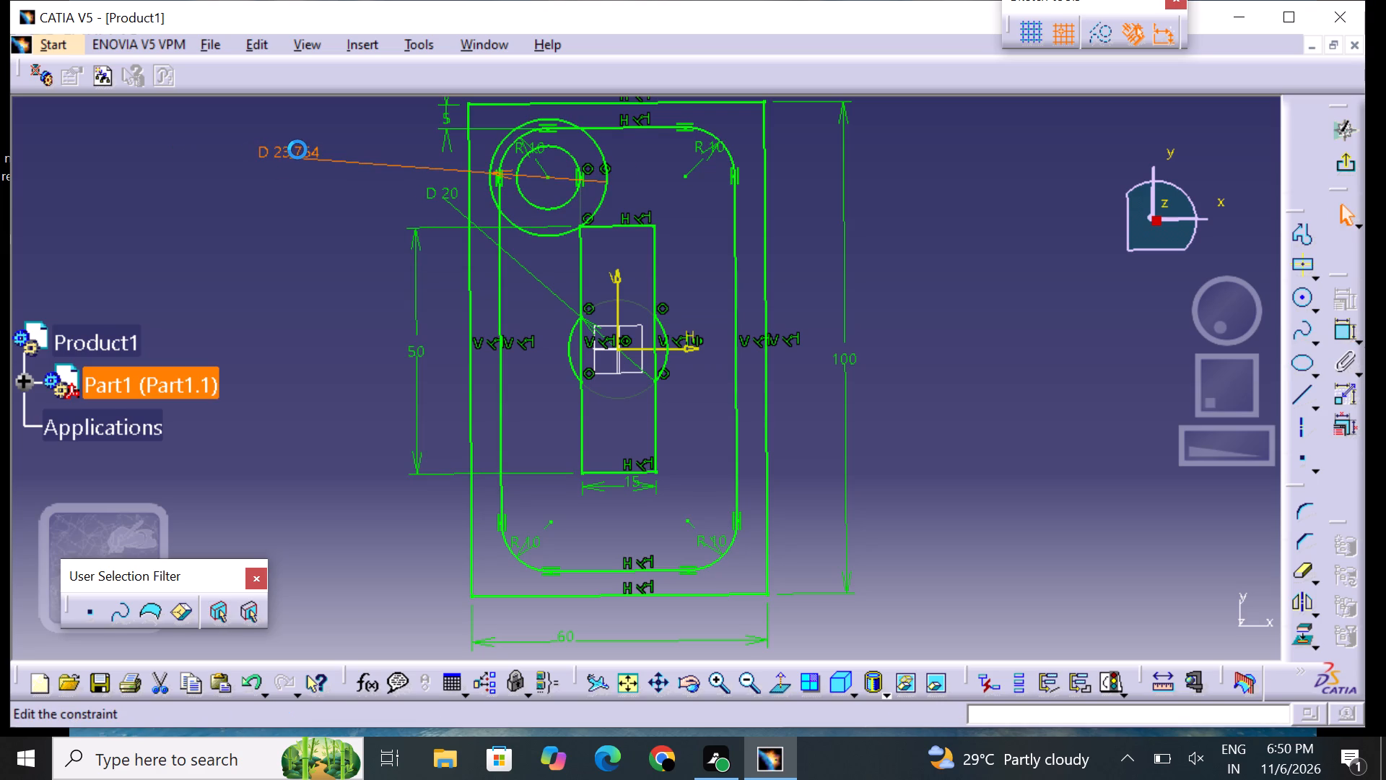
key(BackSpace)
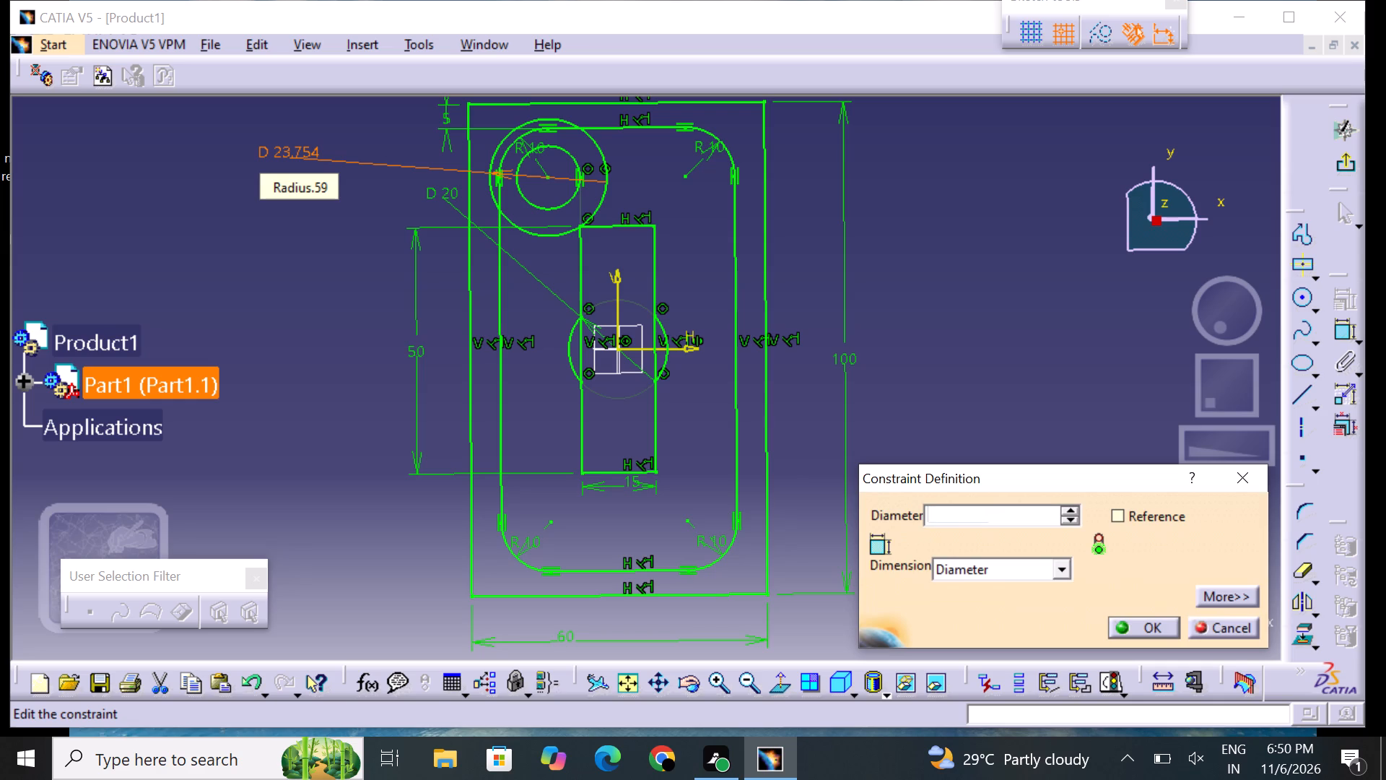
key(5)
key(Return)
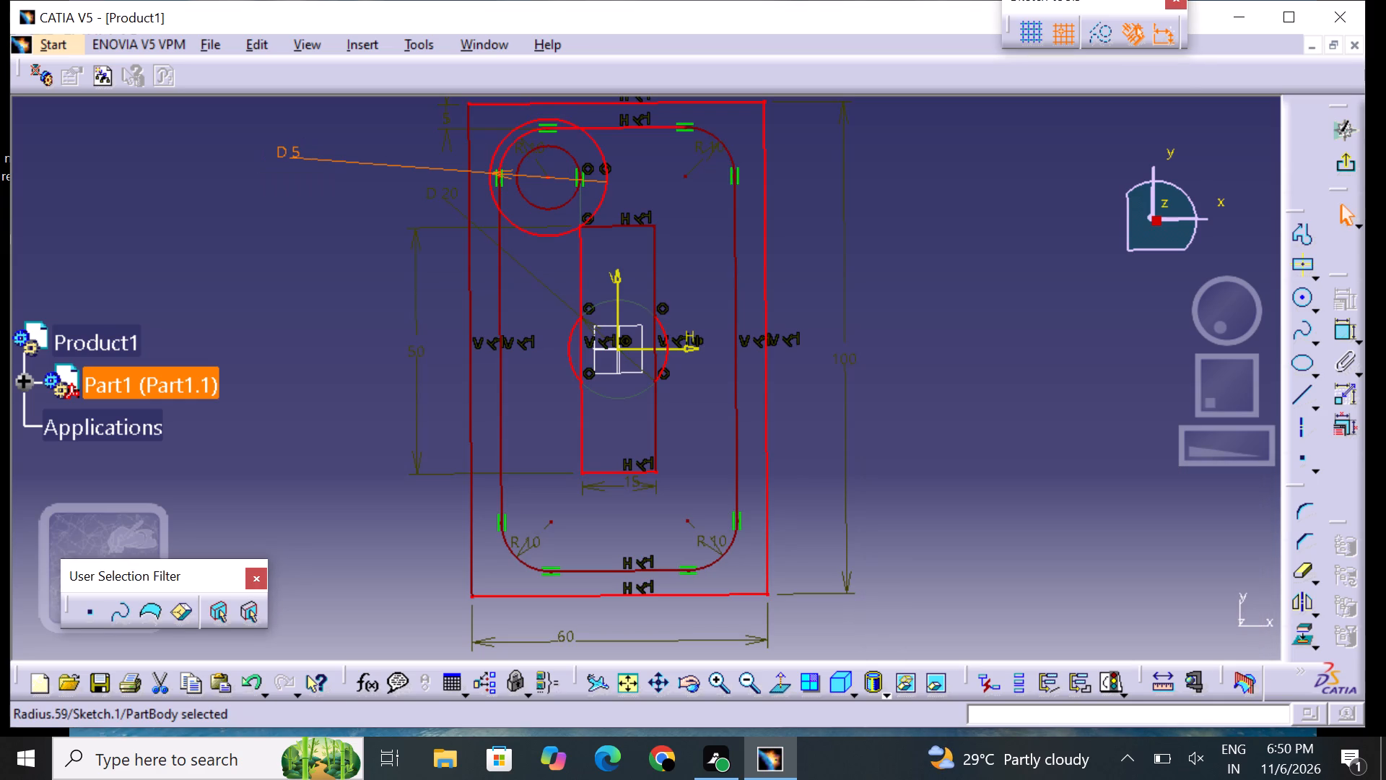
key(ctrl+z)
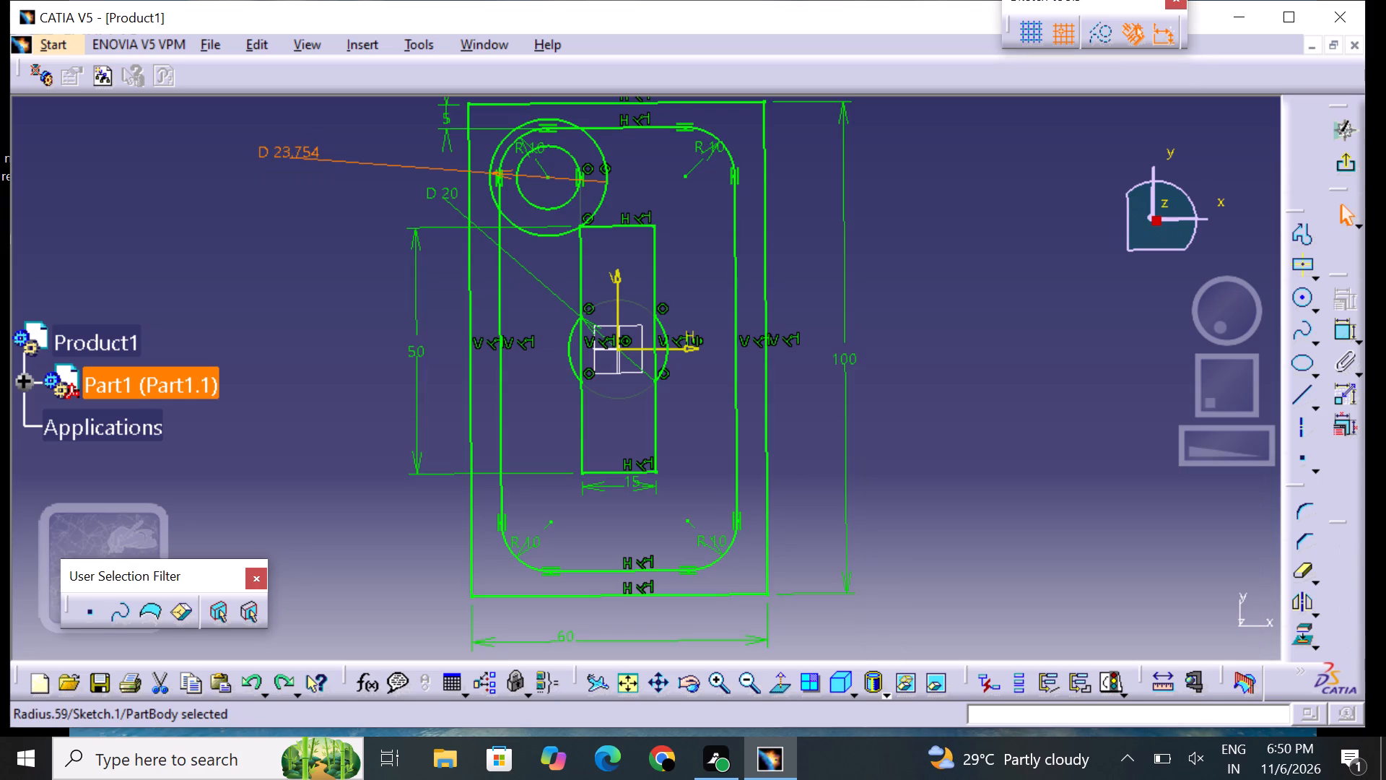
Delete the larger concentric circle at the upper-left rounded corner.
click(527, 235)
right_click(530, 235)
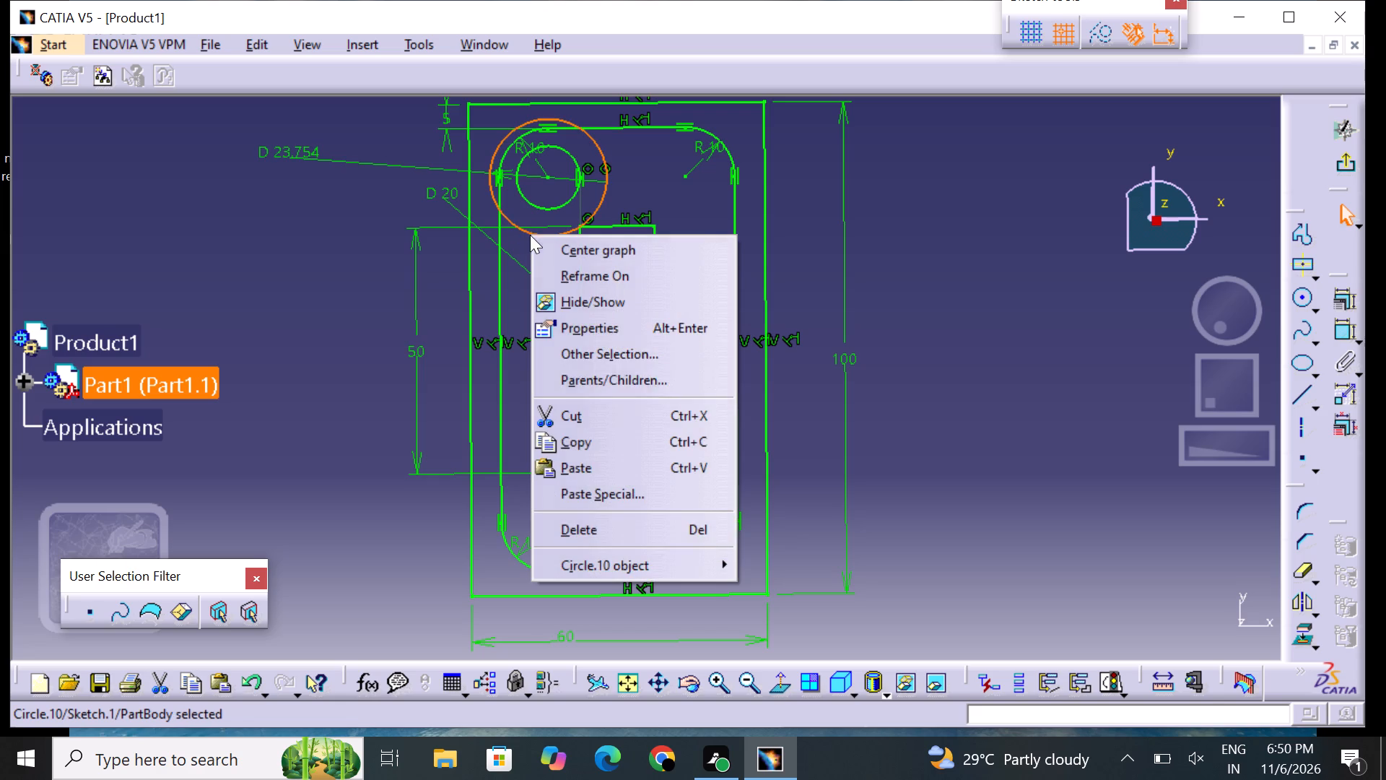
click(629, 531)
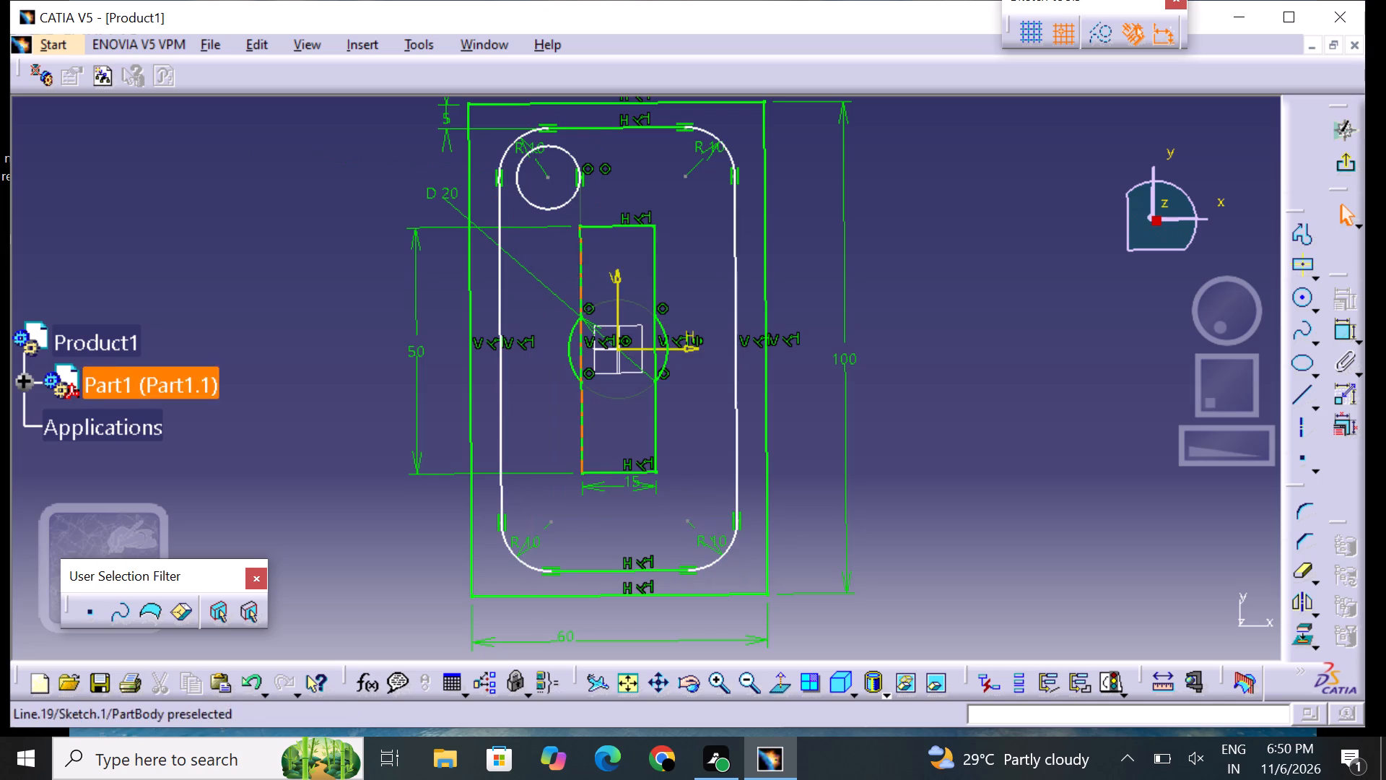
Add a diameter dimension to the small circle at the upper-left rounded corner, placed outside the outer rectangle.
click(570, 197)
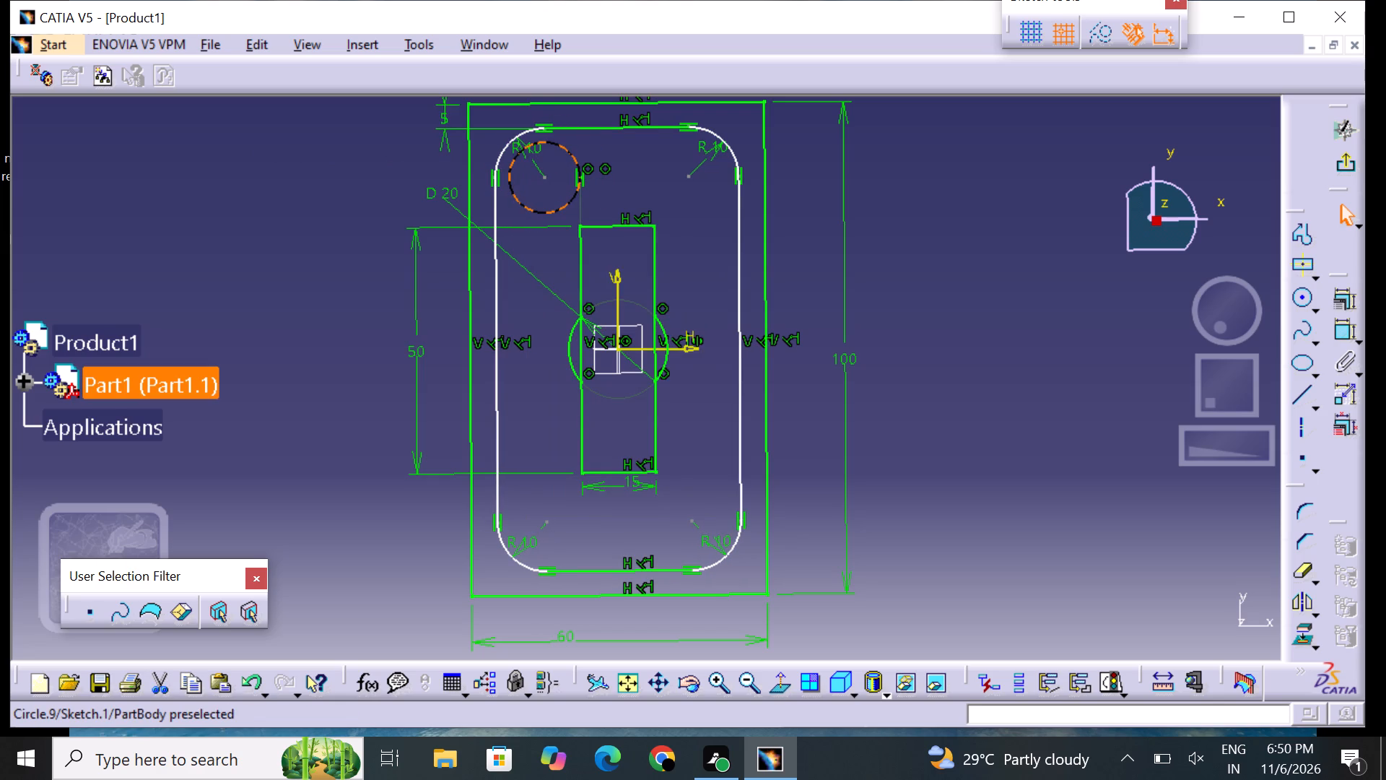
key(ctrl+z)
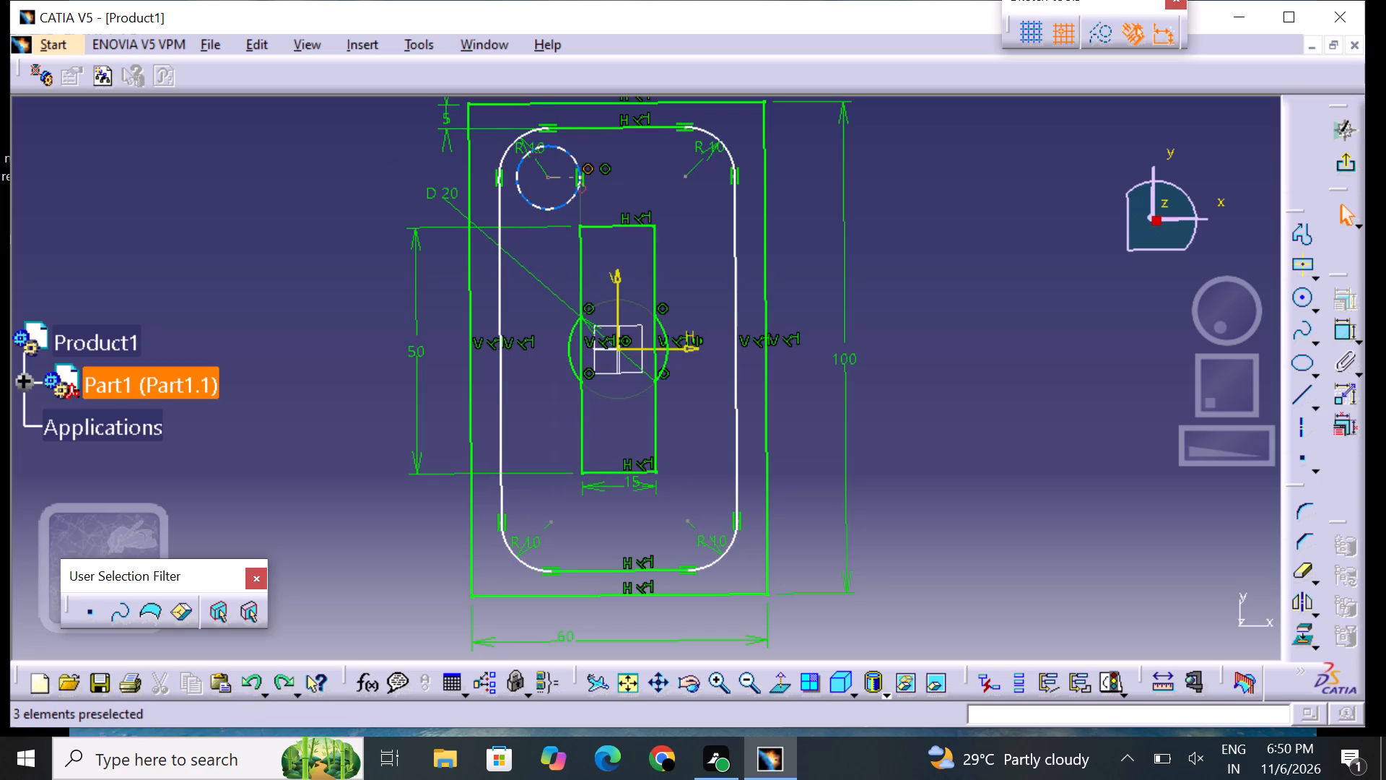
click(1341, 339)
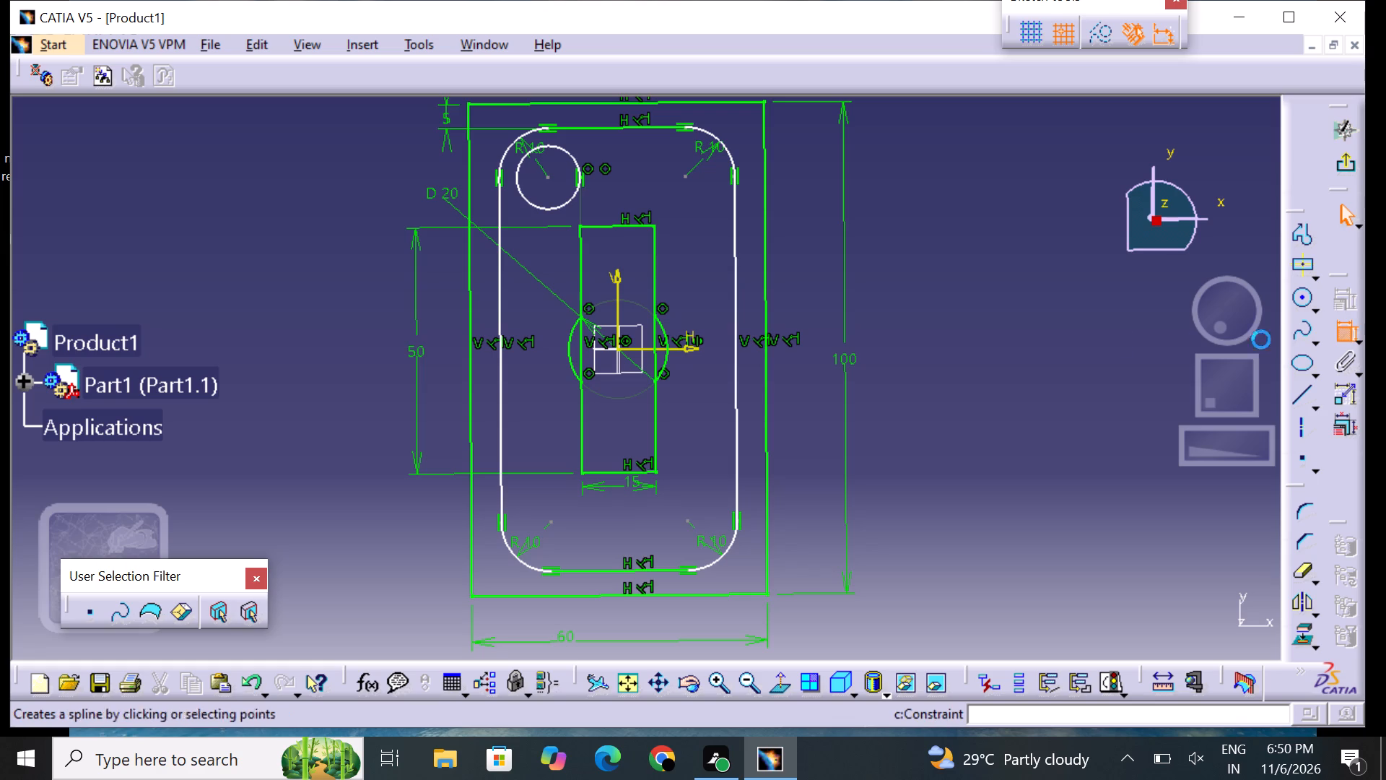
click(531, 202)
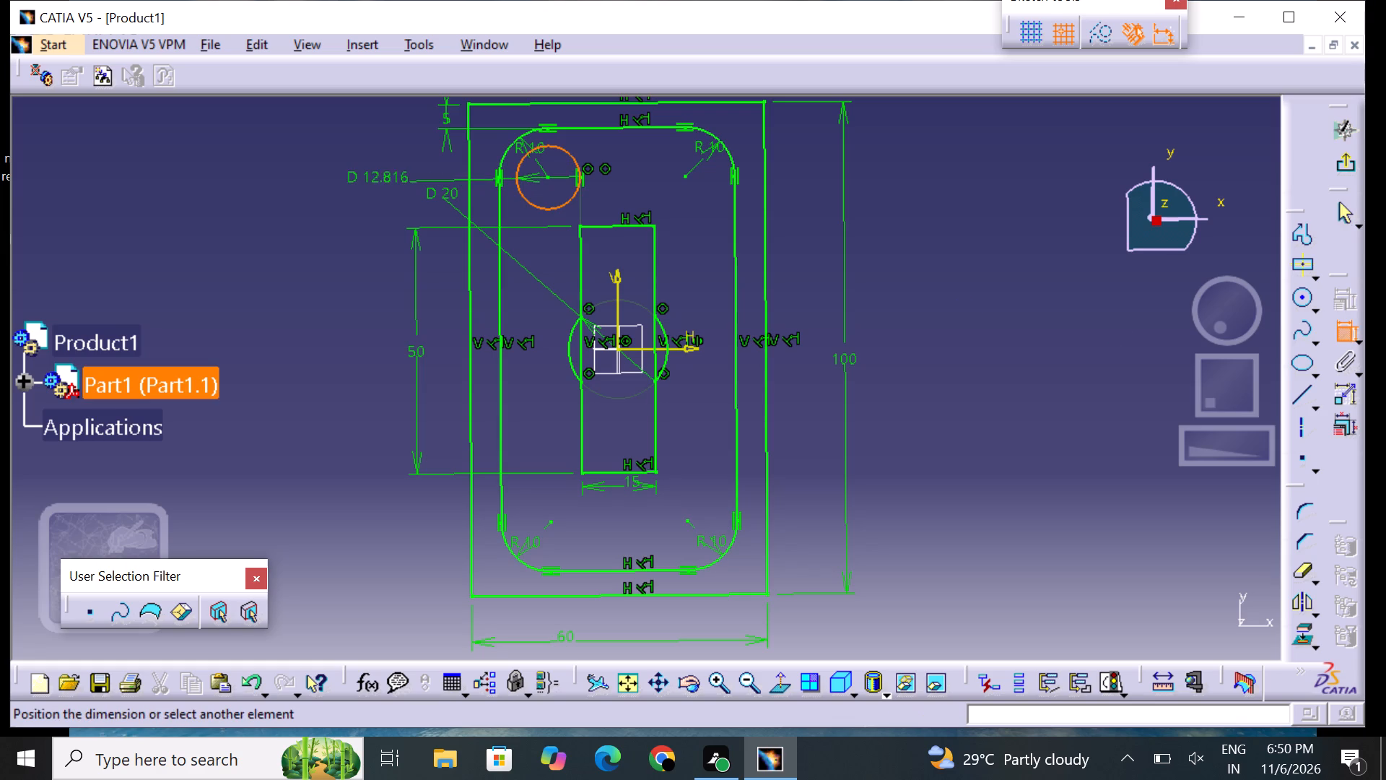
click(372, 170)
click(372, 169)
drag(372, 169, 382, 170)
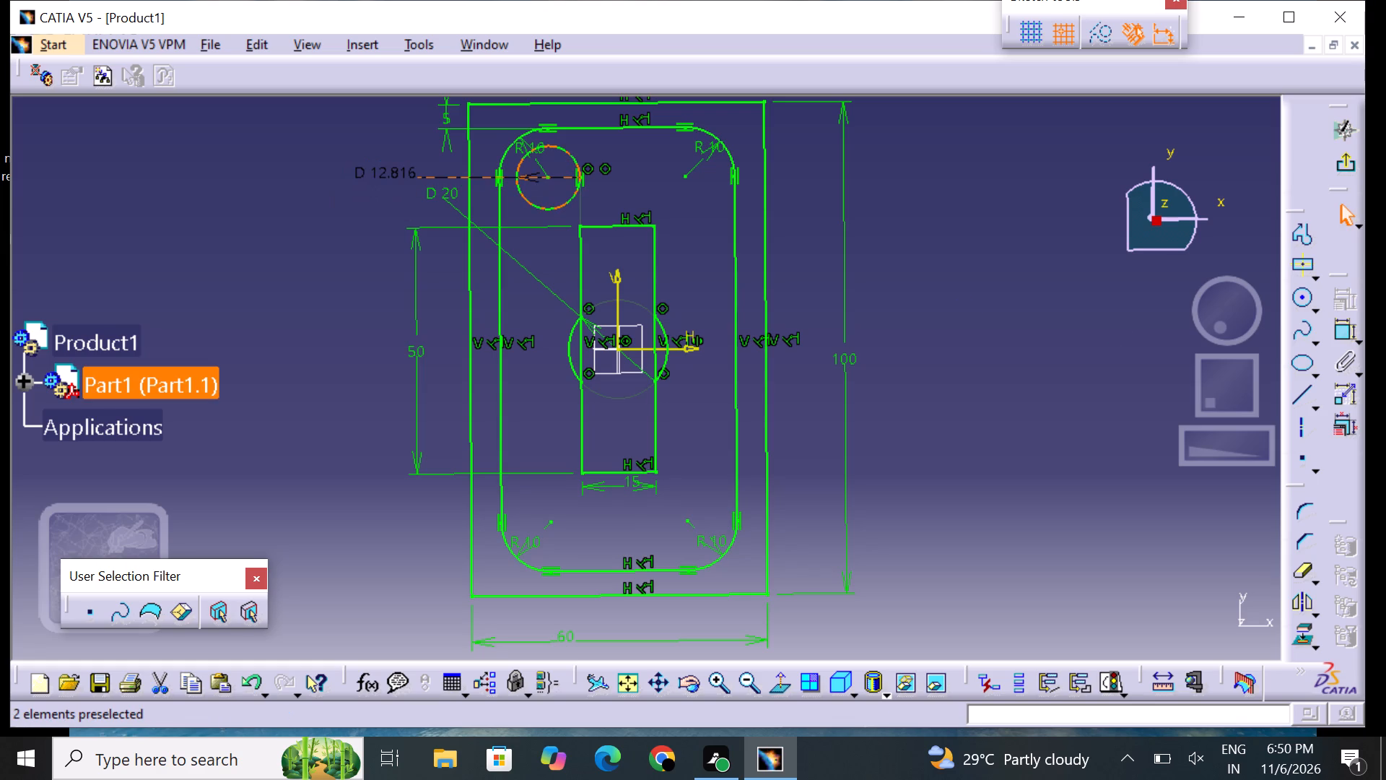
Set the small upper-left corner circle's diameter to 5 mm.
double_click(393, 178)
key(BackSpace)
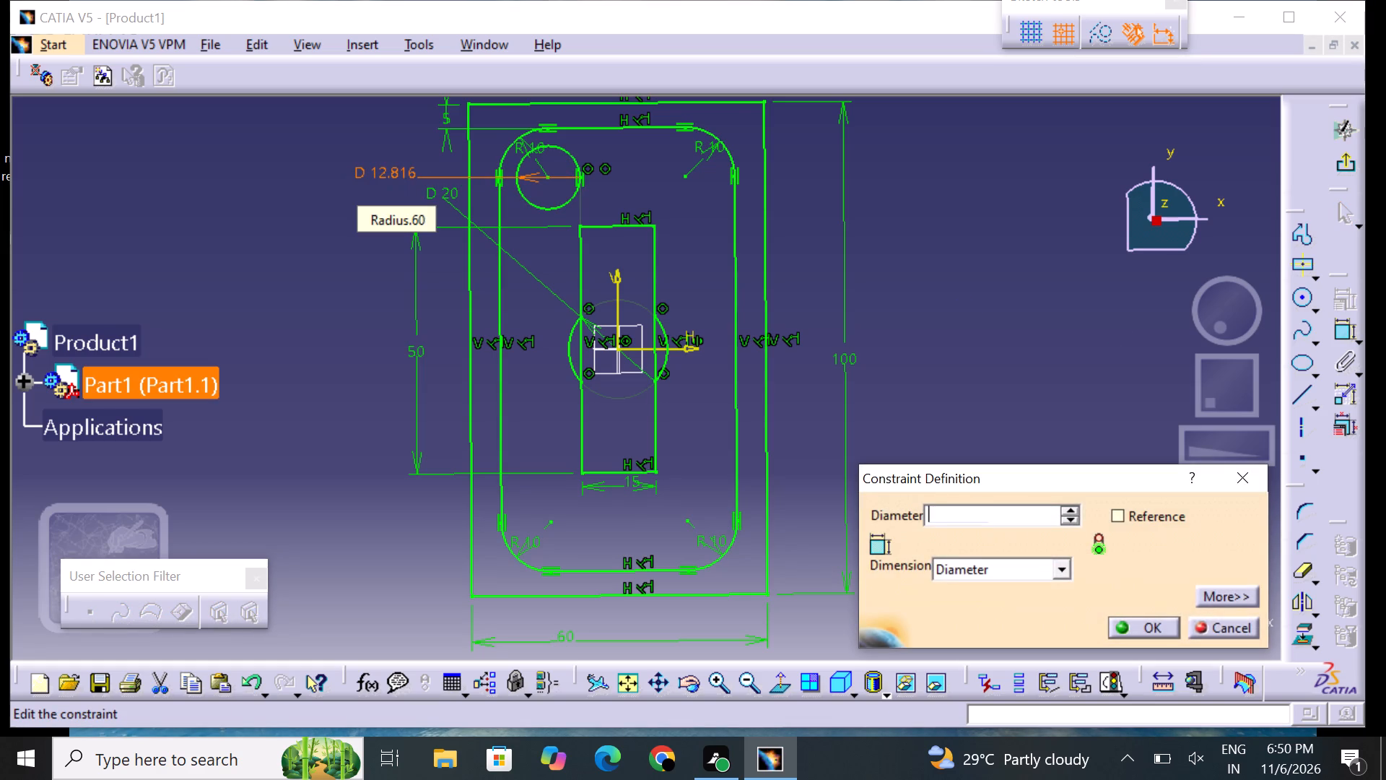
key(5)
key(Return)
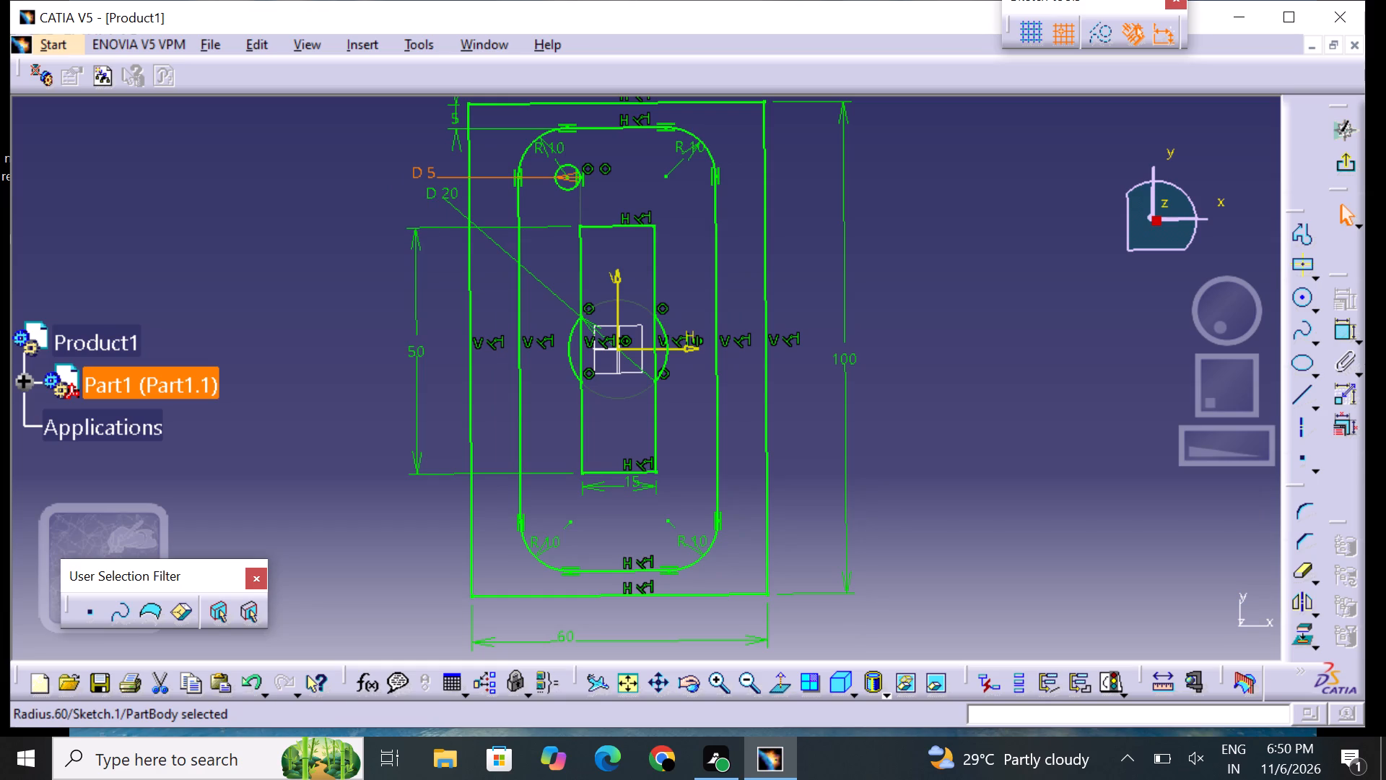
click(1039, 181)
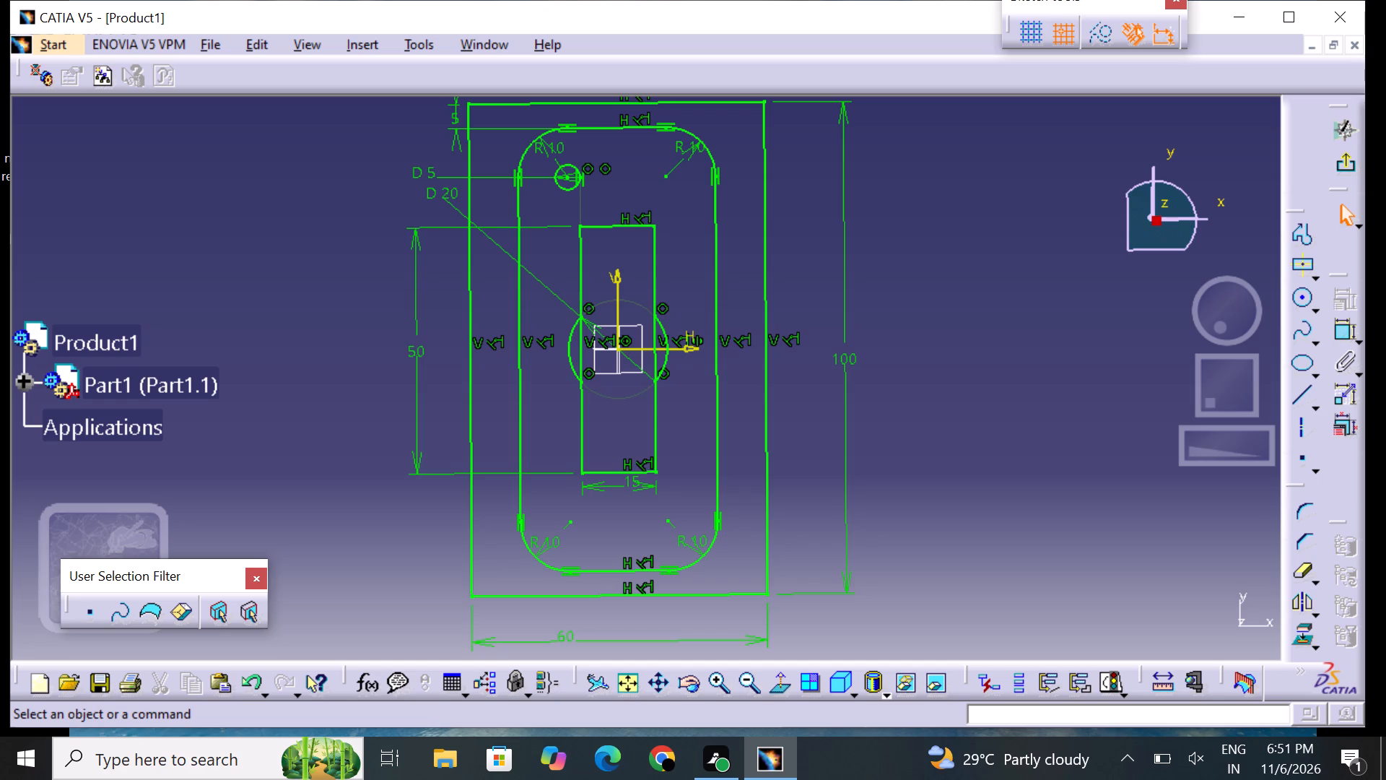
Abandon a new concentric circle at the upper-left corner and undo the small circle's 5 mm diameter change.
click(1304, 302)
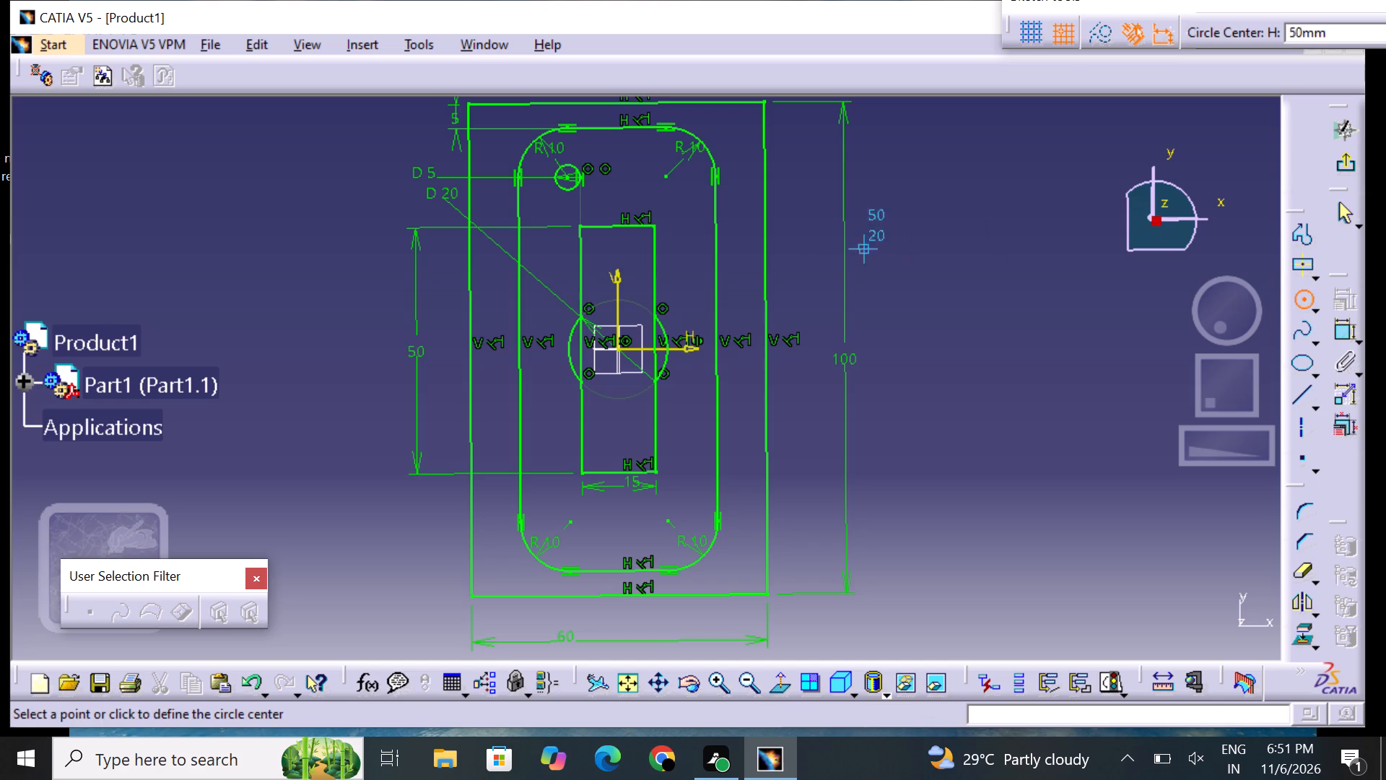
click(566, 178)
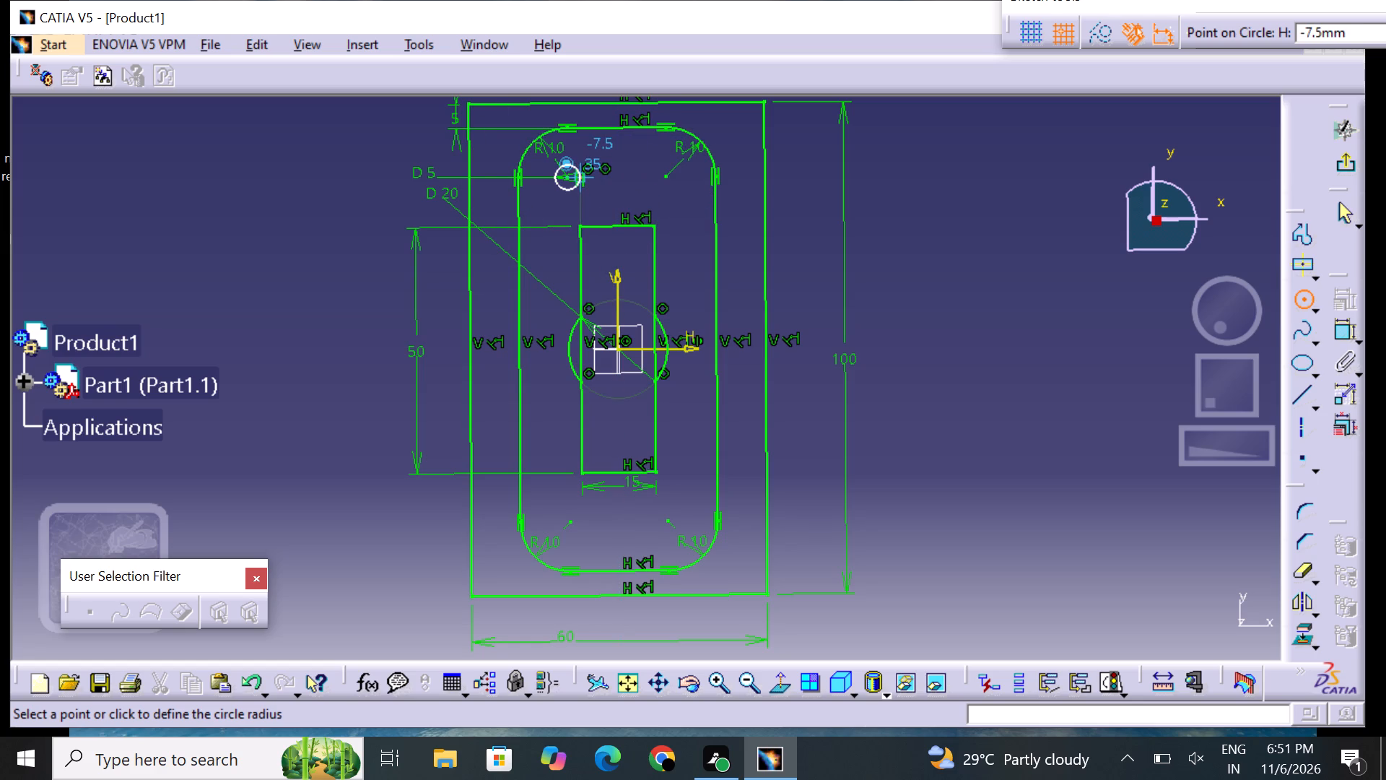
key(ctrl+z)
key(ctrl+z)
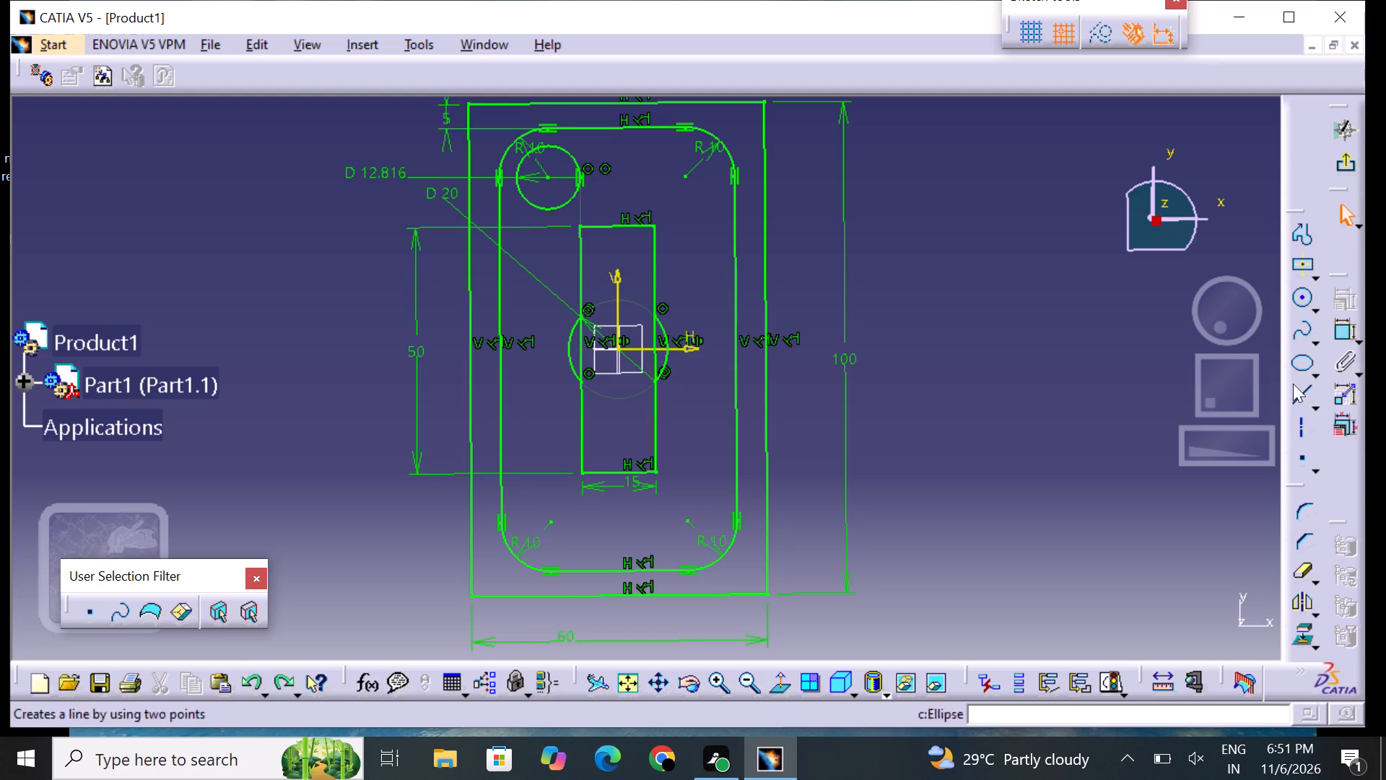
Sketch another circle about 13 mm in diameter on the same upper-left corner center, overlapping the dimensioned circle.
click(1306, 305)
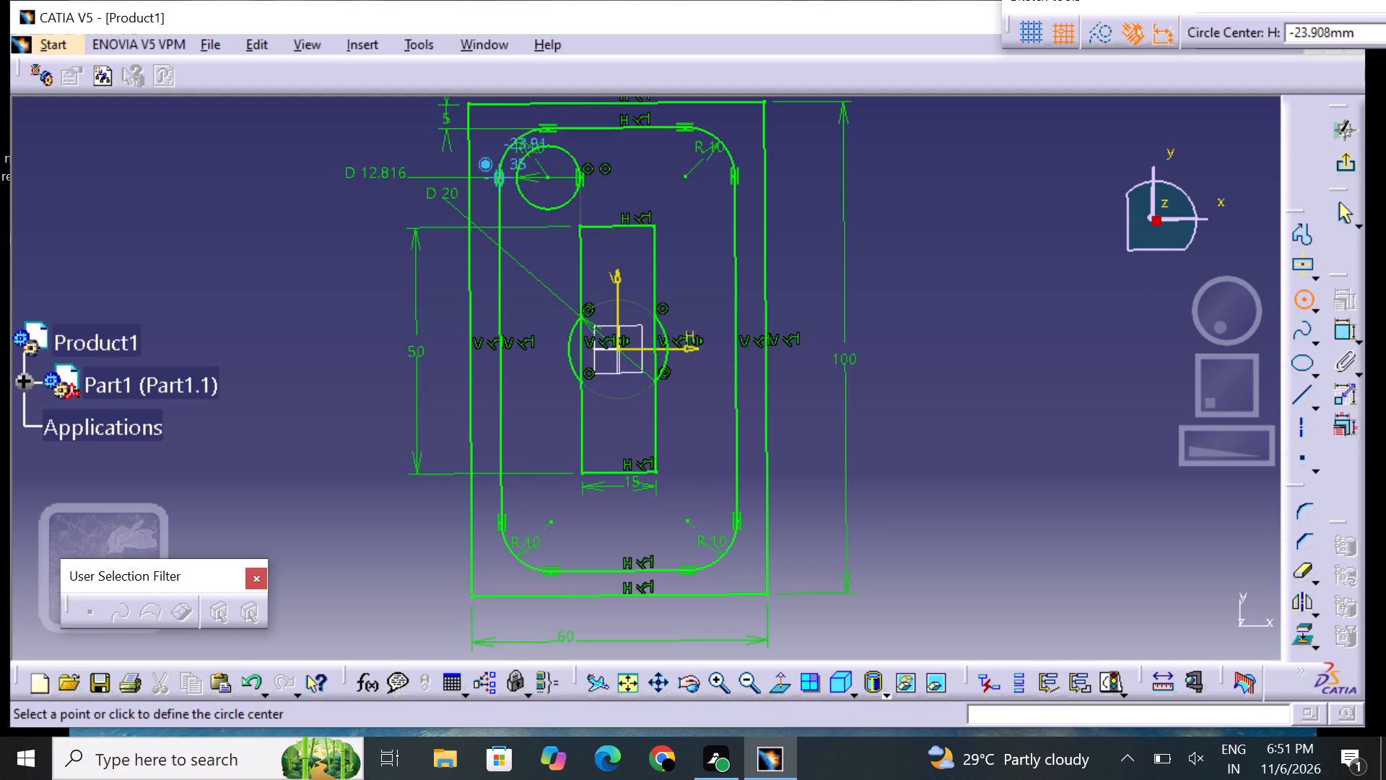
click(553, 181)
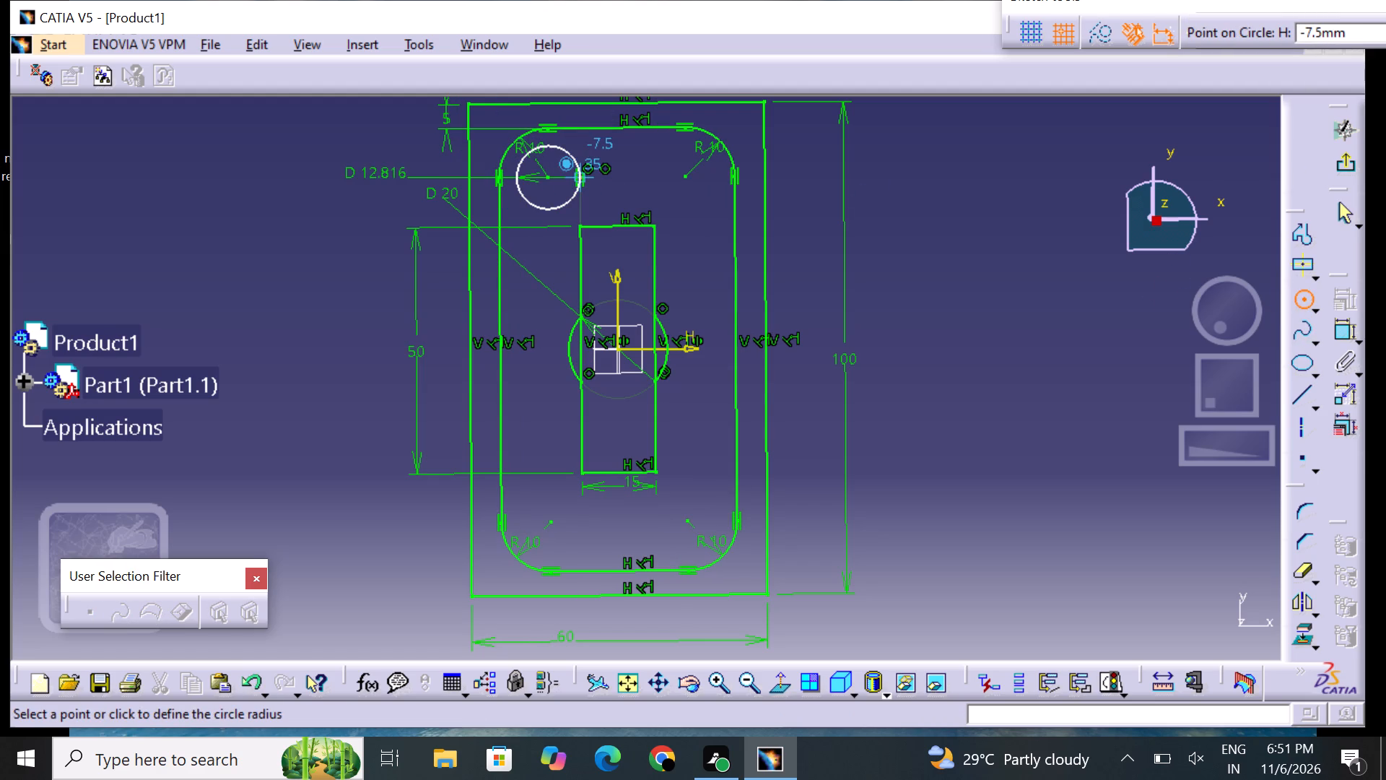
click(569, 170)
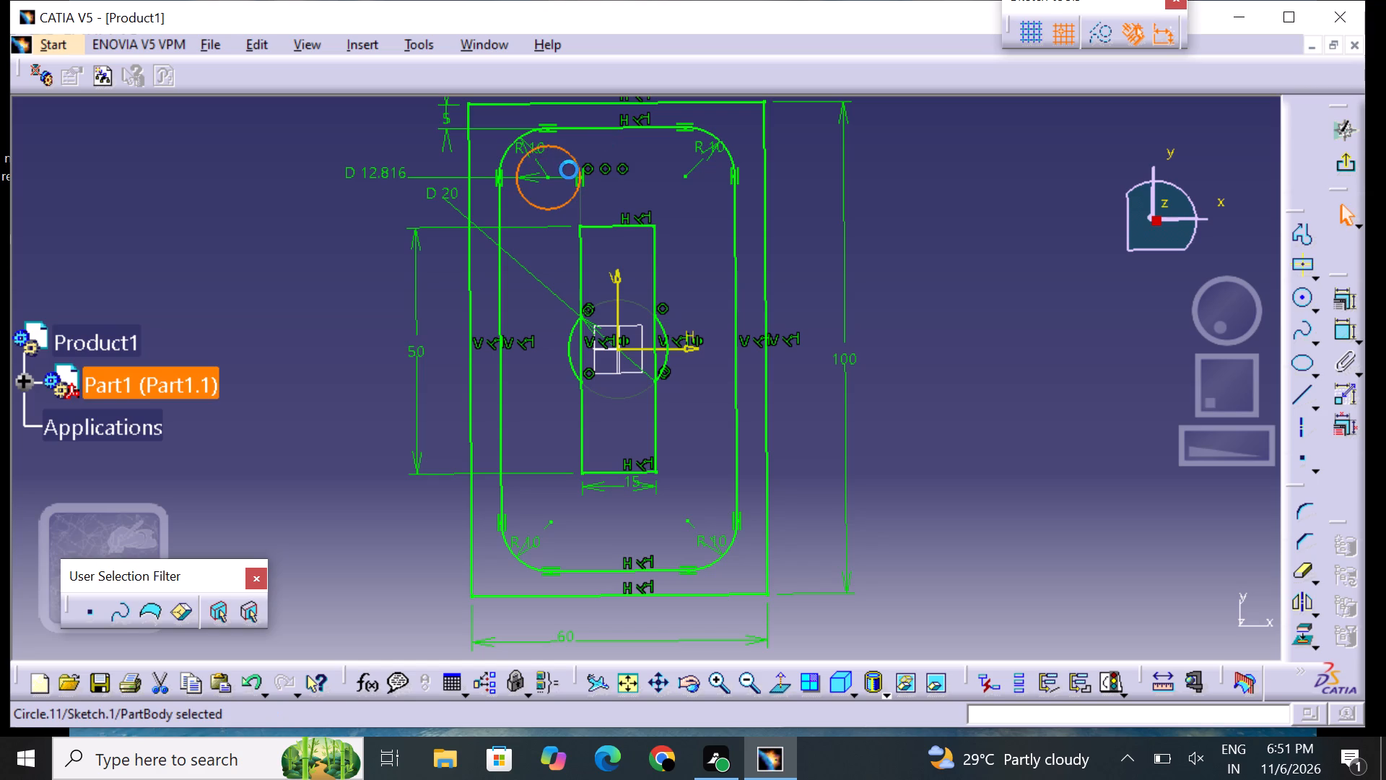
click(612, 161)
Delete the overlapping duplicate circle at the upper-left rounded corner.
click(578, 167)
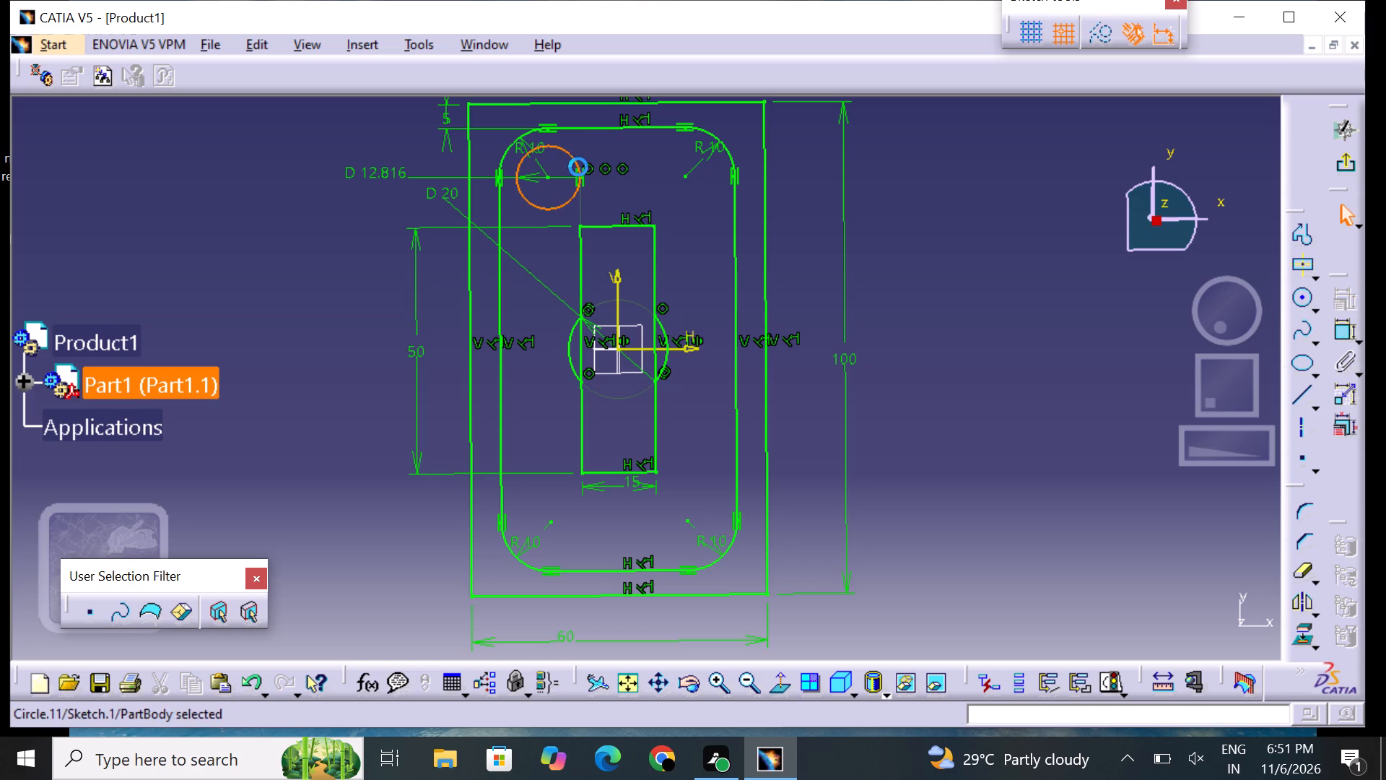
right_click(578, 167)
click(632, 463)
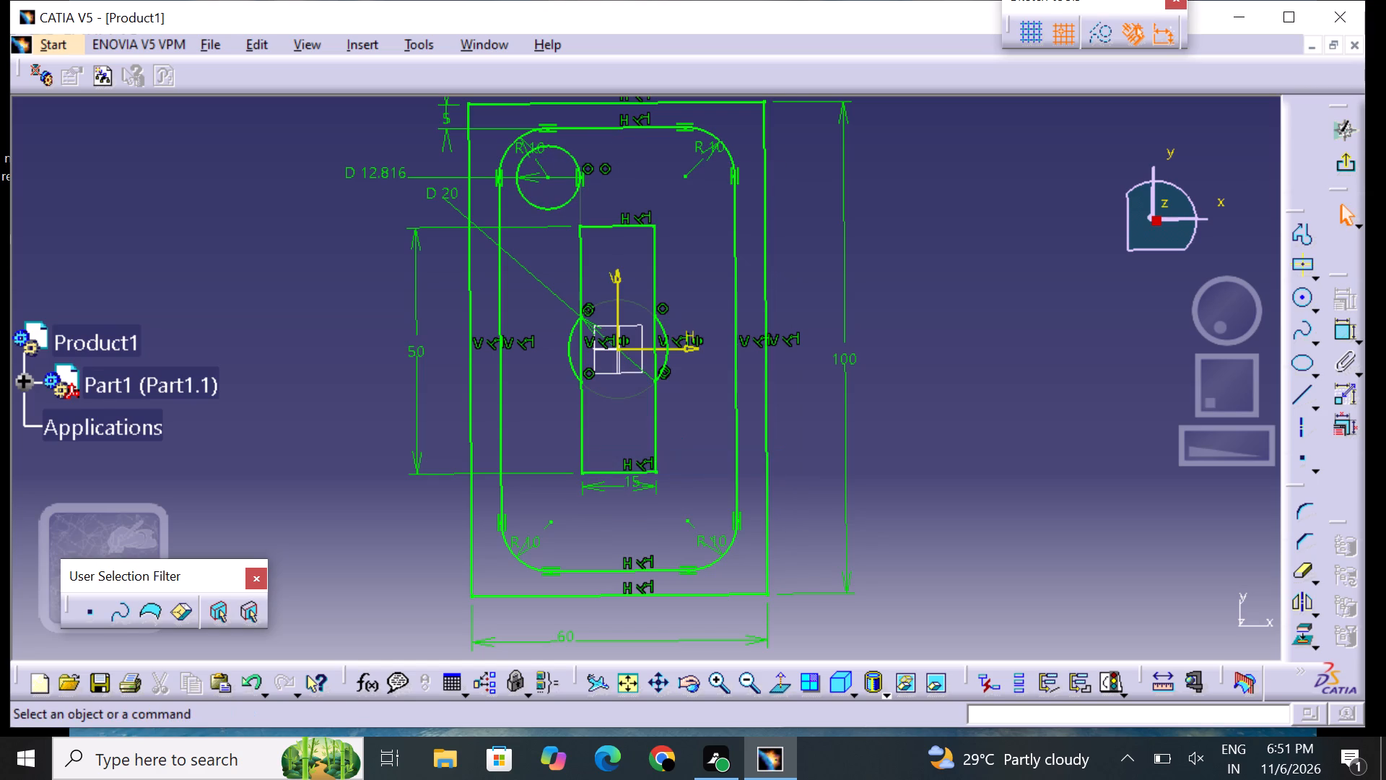
Delete the dimensioned circle at the inner rectangle's upper-left rounded corner, along with its leftover point.
click(557, 145)
right_click(552, 147)
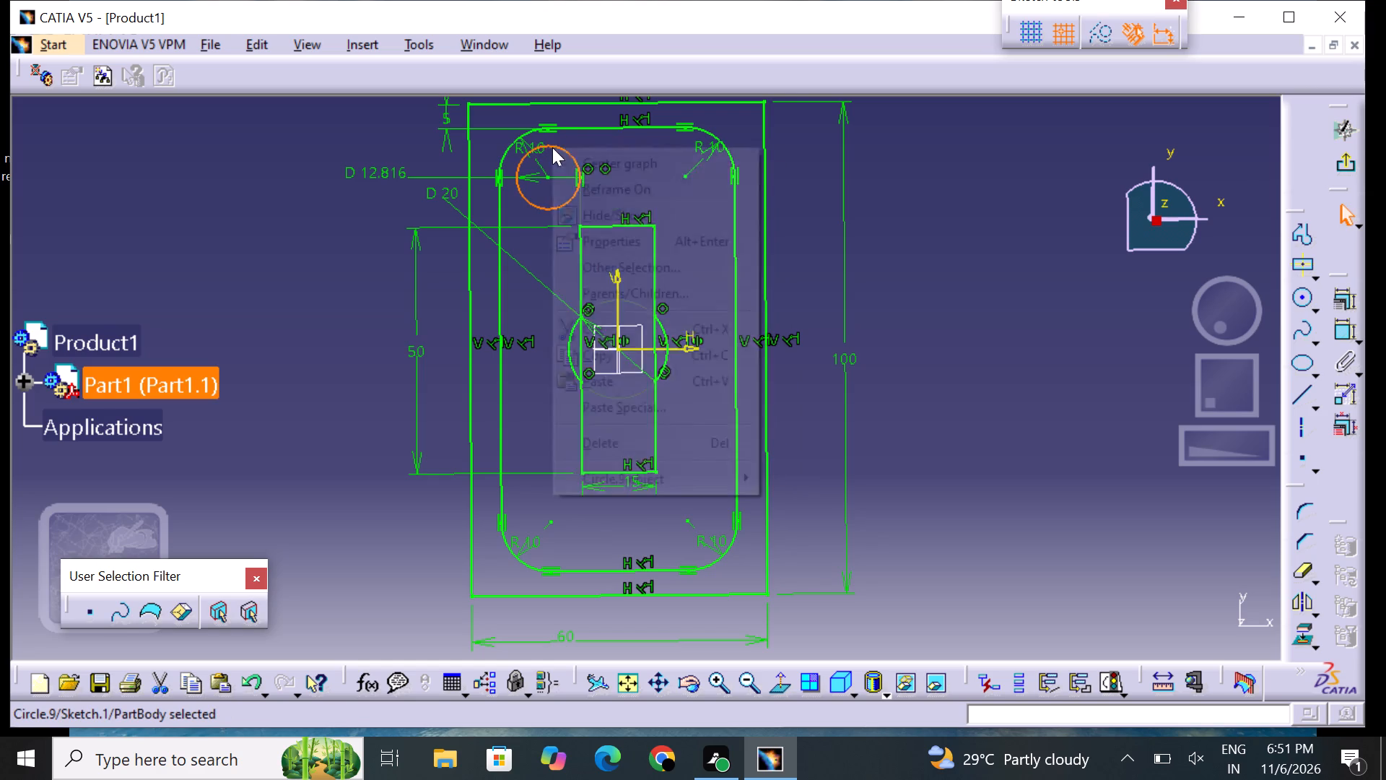
click(627, 446)
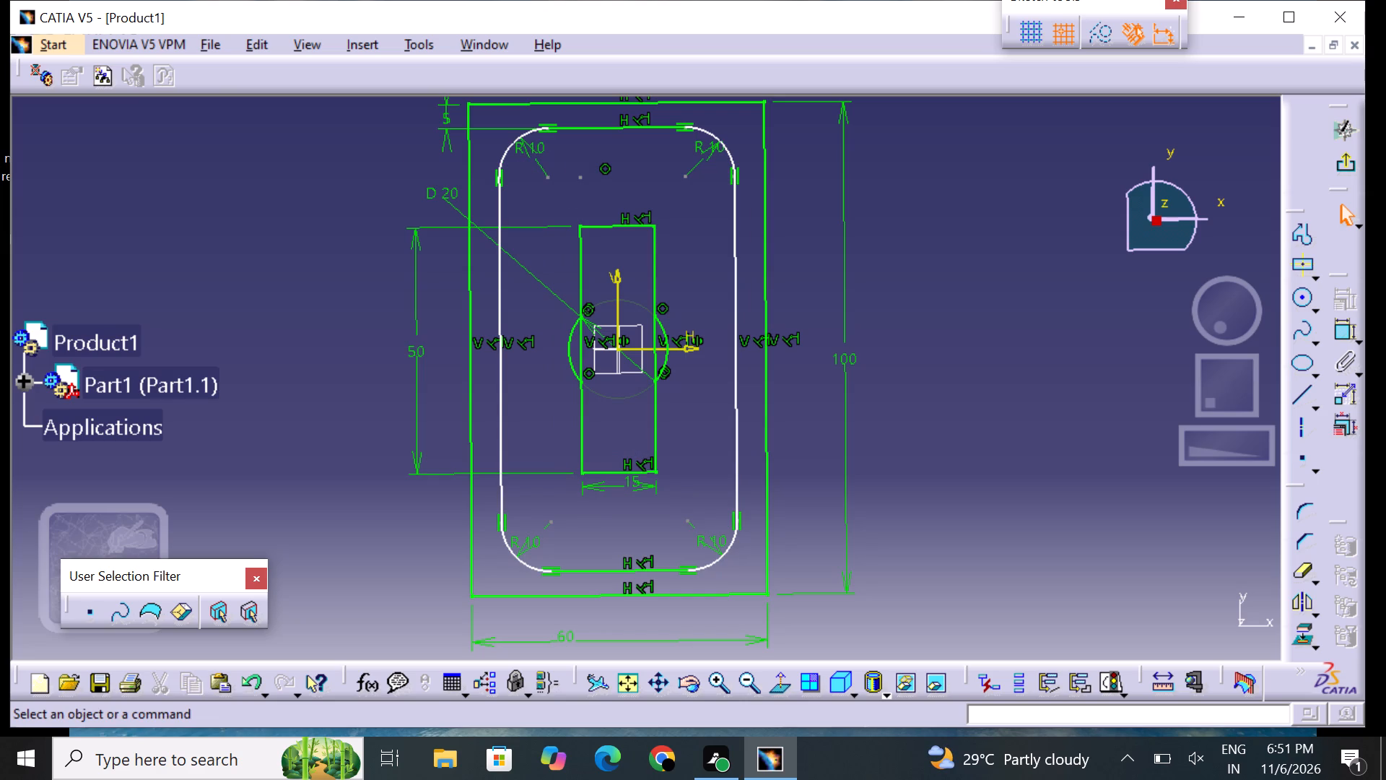
click(583, 173)
right_click(583, 173)
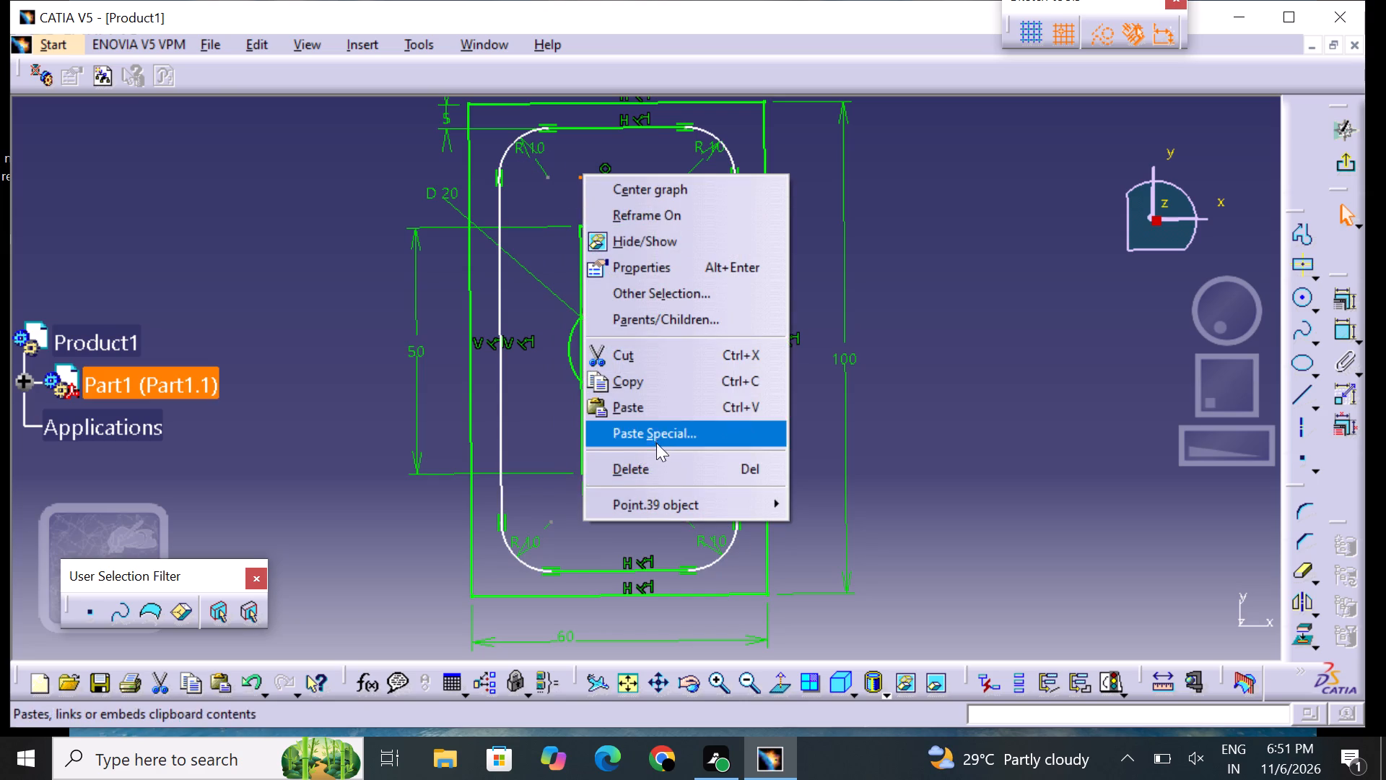
drag(659, 469, 667, 469)
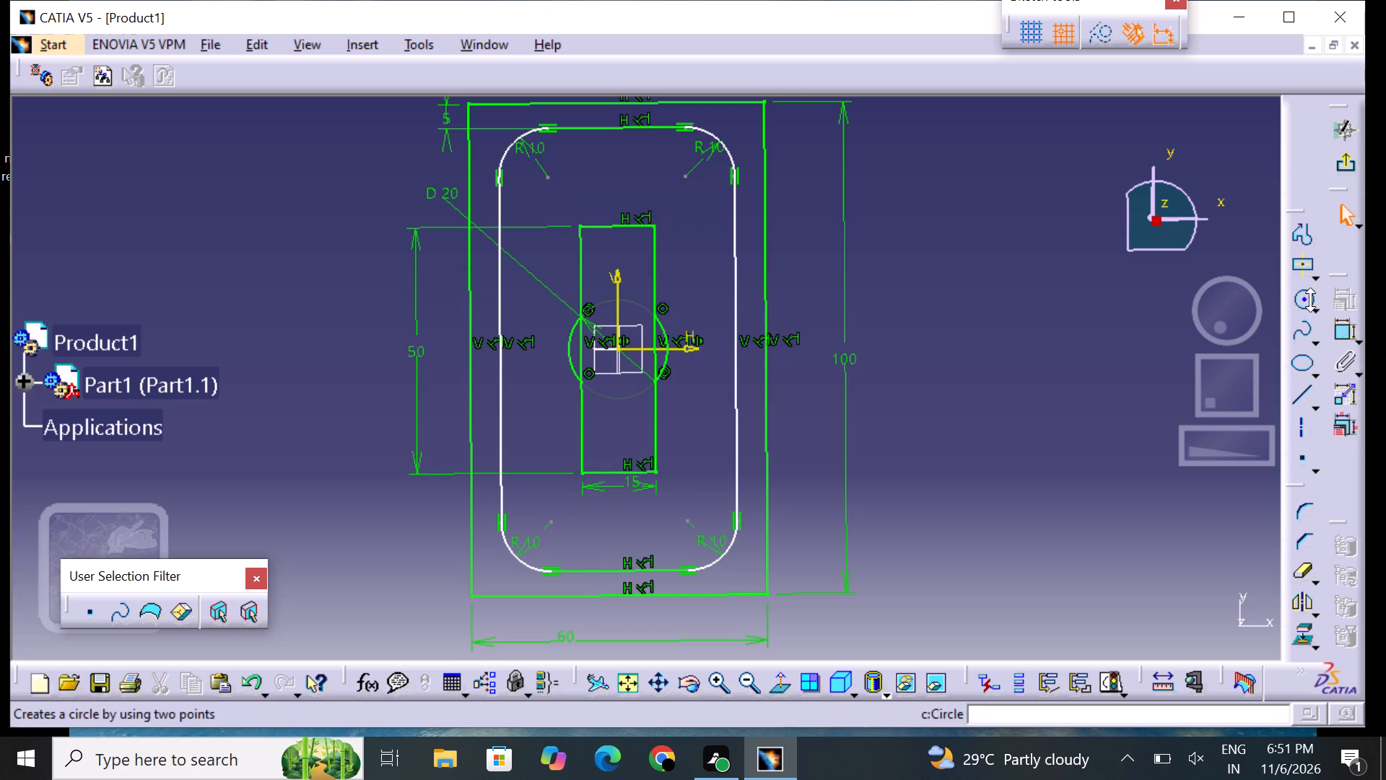
Sketch a circle on the inner rectangle's upper-left corner radius center, kept inside the rounded outline.
click(1306, 296)
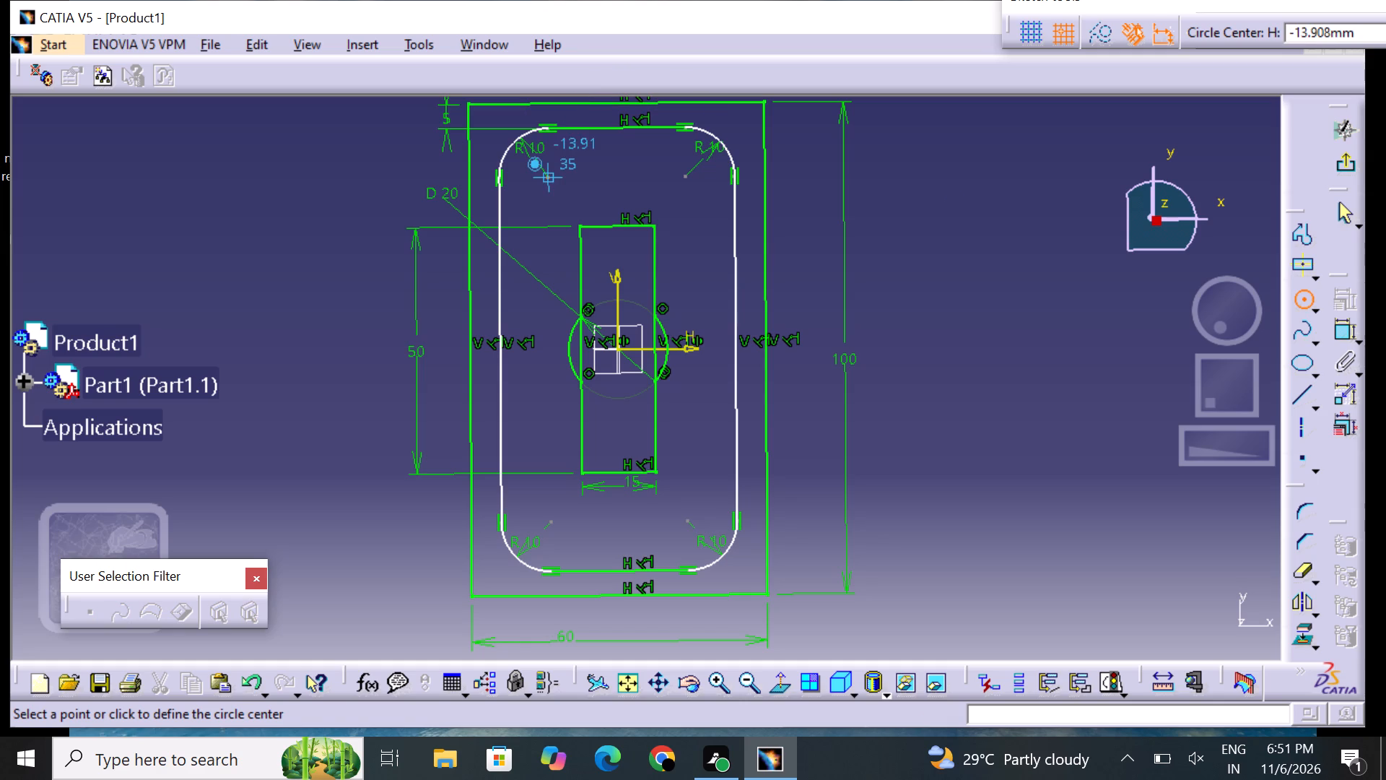
click(553, 171)
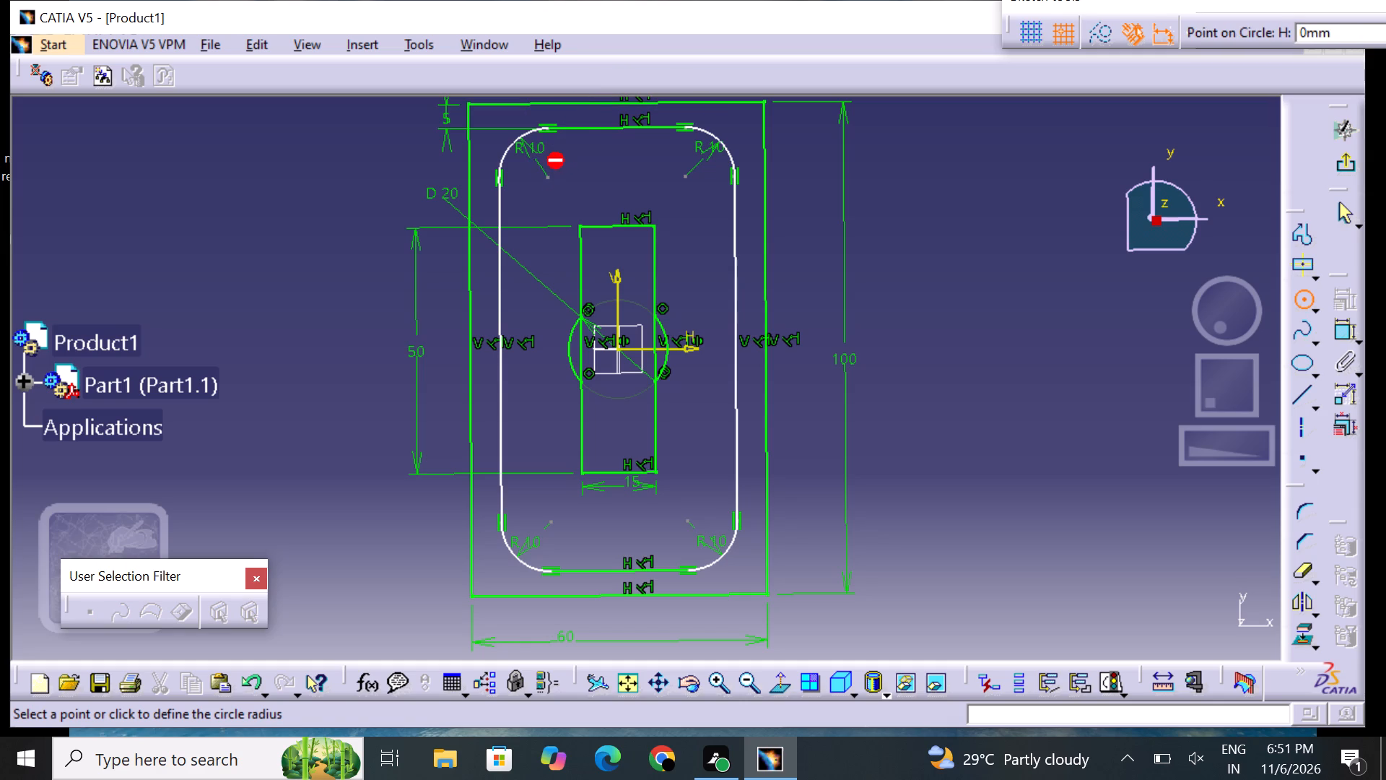
click(583, 163)
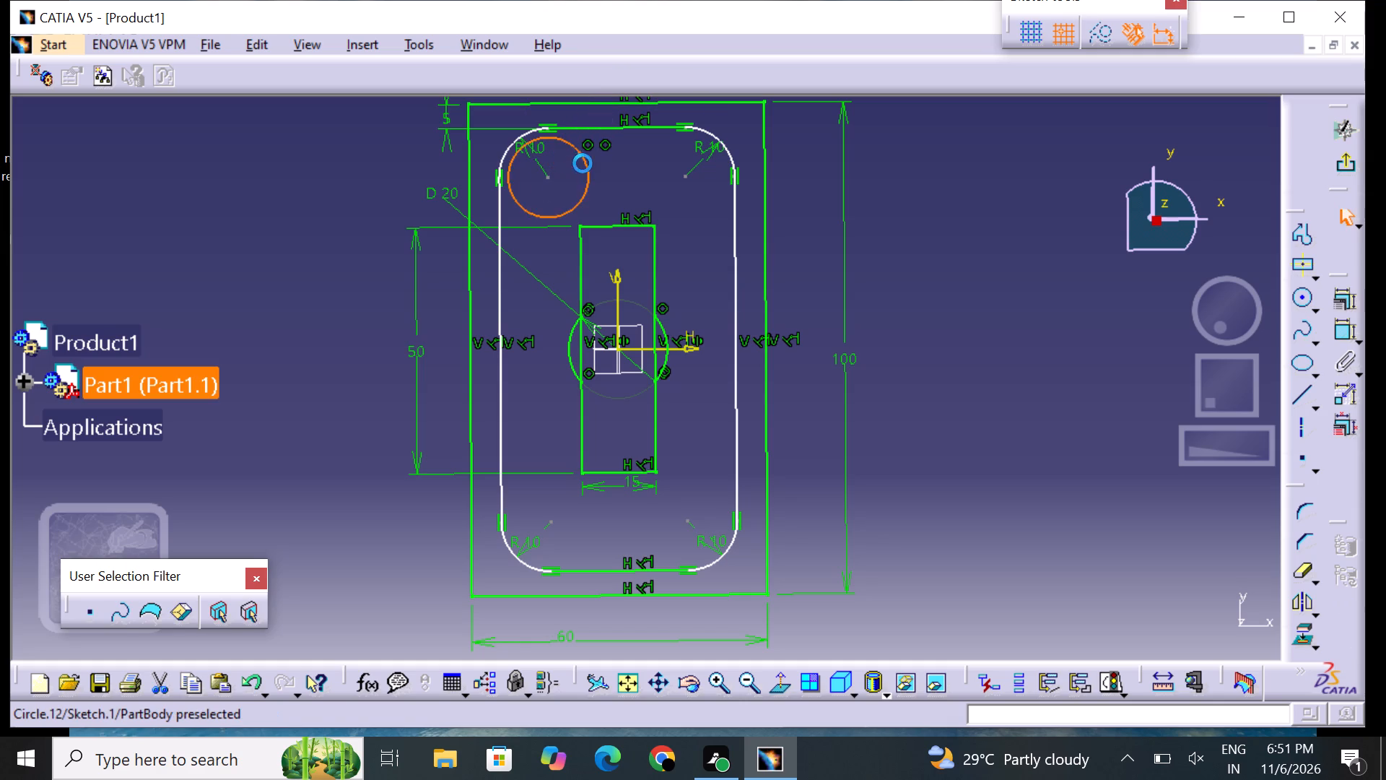
click(644, 191)
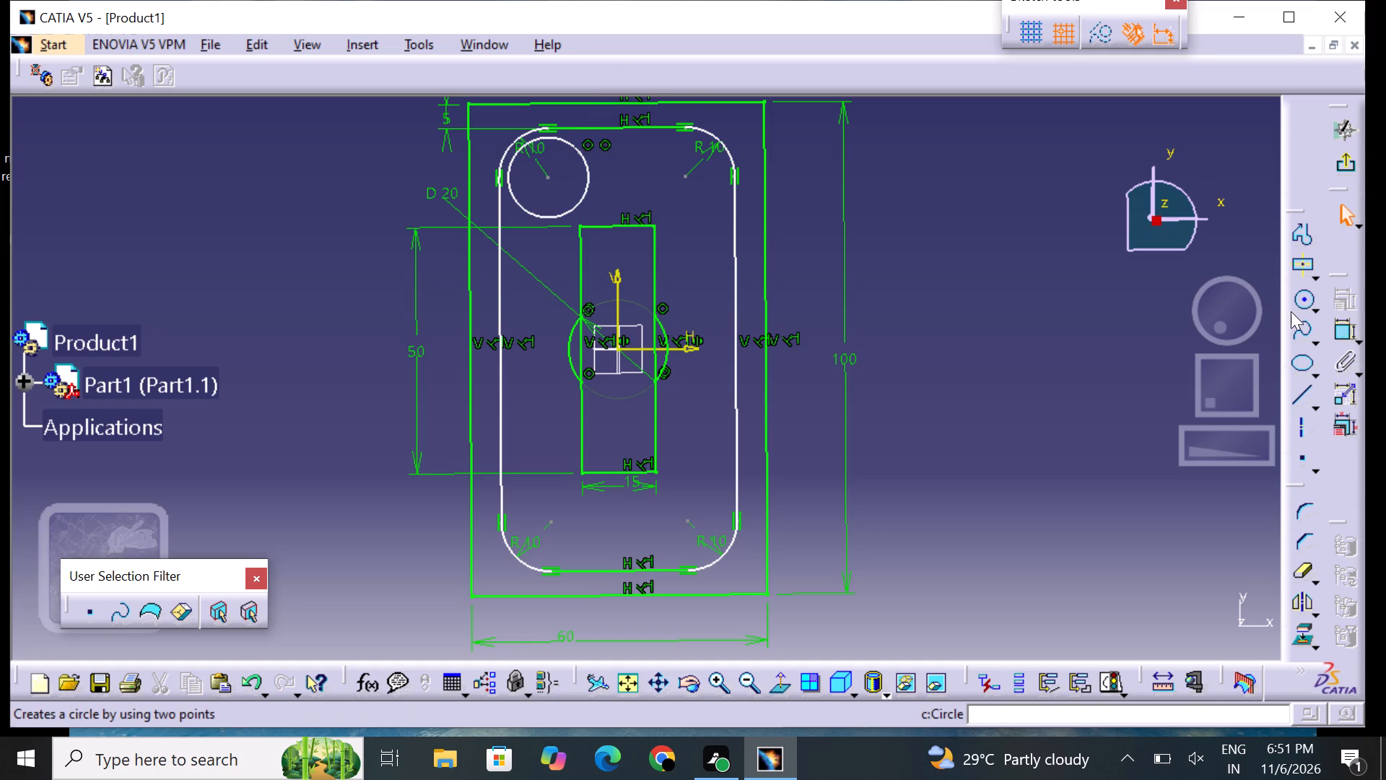
Sketch a second, smaller concentric circle about 13 mm in diameter inside the upper-left corner circle.
click(1304, 301)
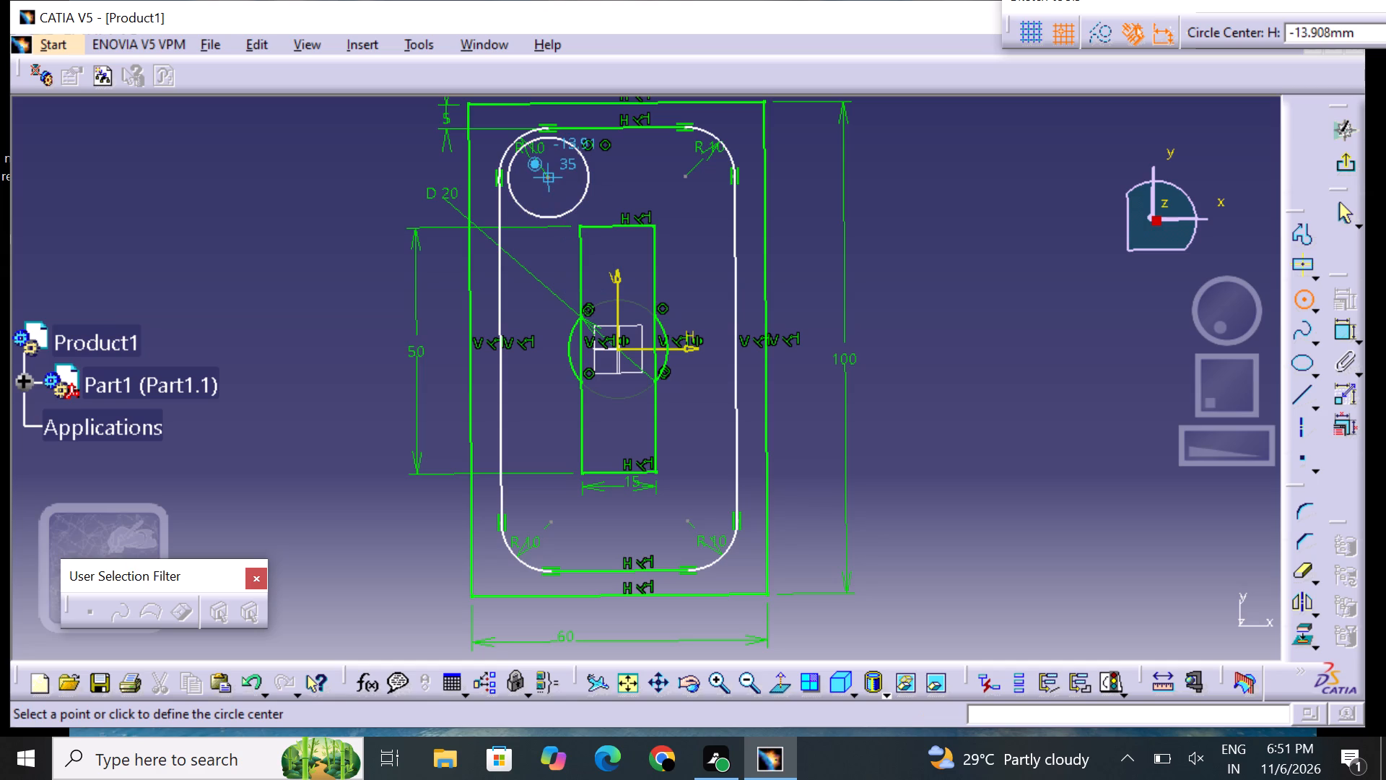
click(560, 185)
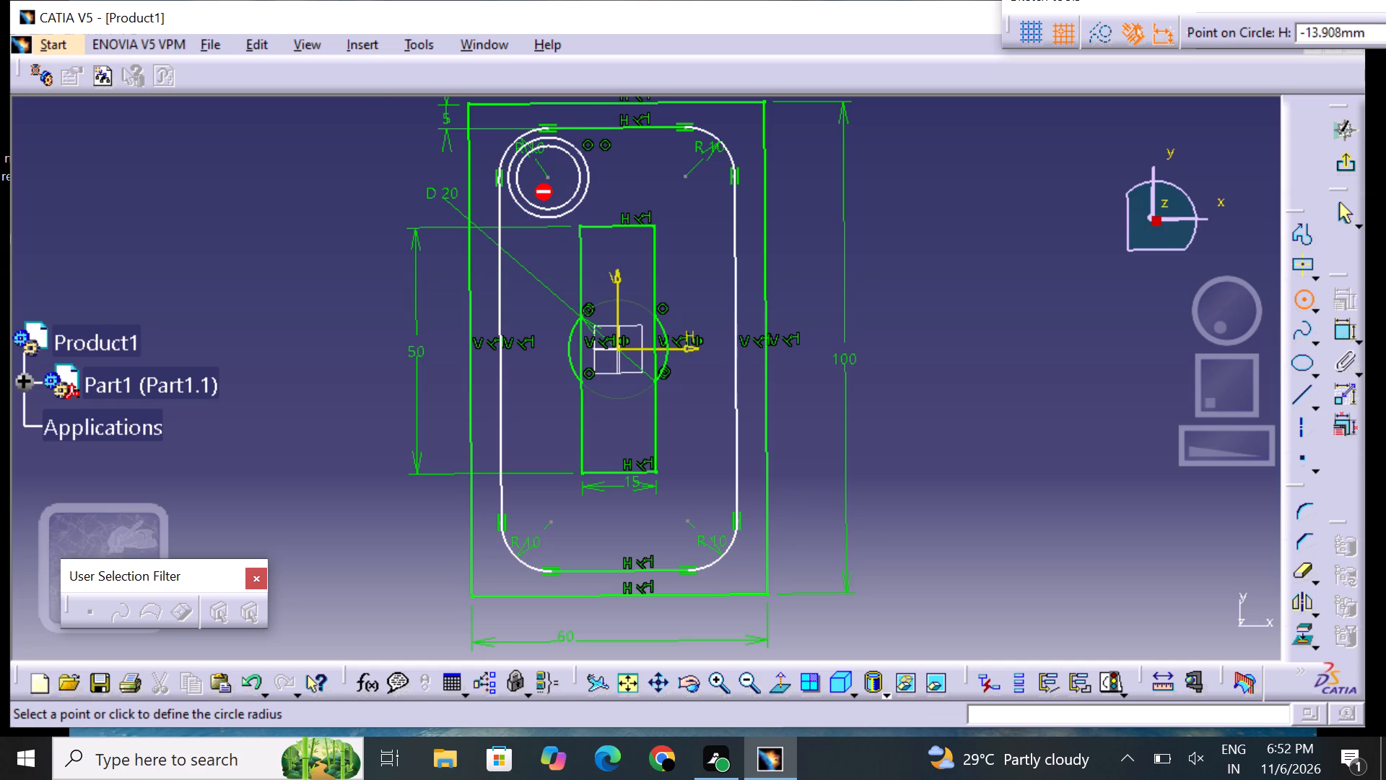
drag(552, 201, 746, 193)
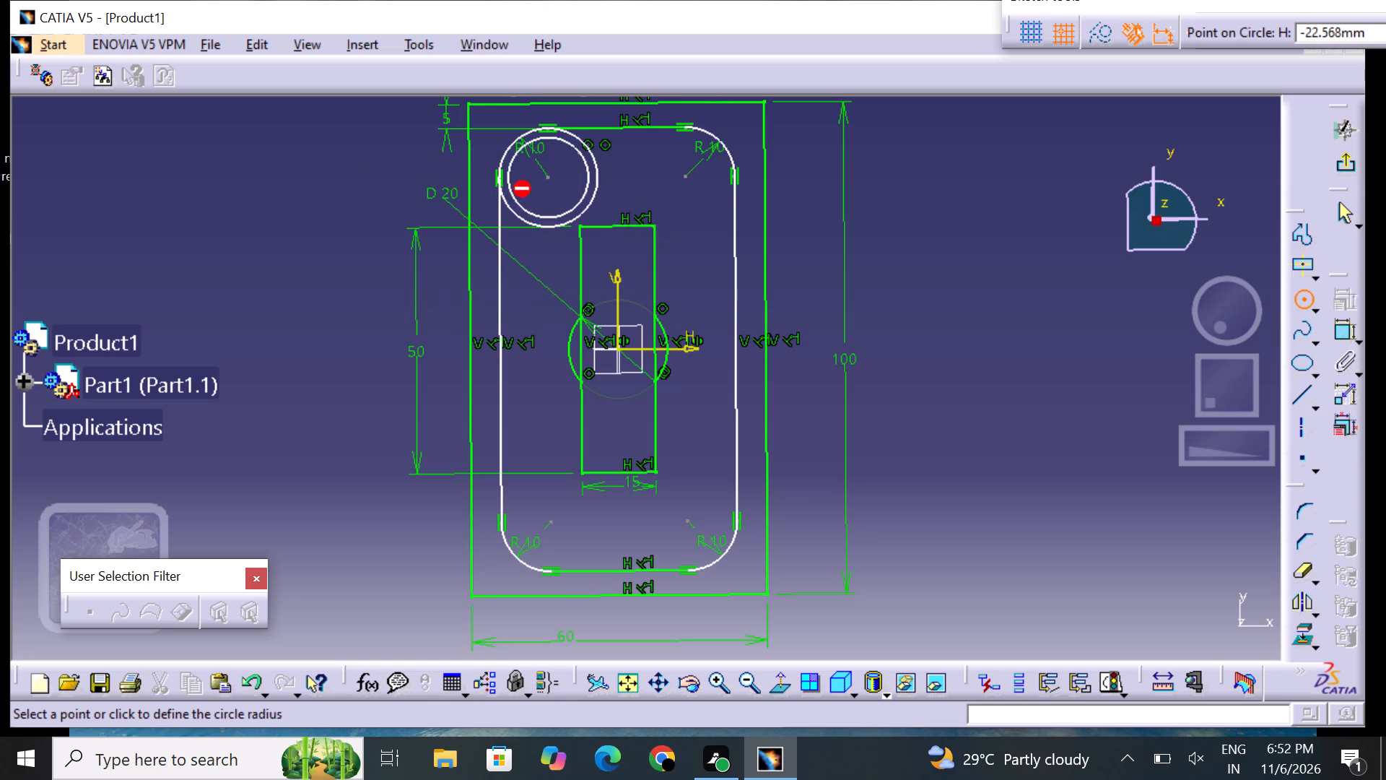
click(552, 182)
click(552, 182)
drag(557, 180, 557, 180)
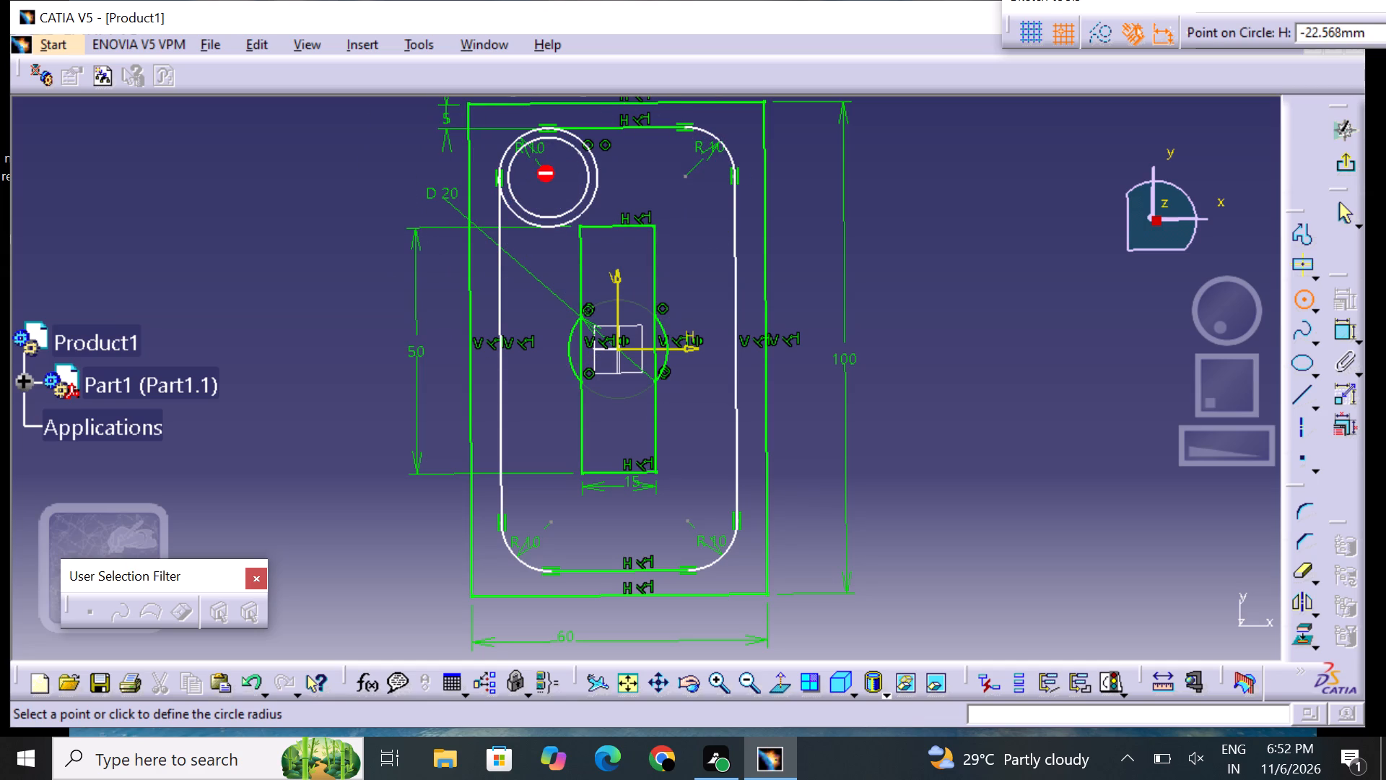
drag(557, 180, 590, 180)
click(536, 183)
click(712, 133)
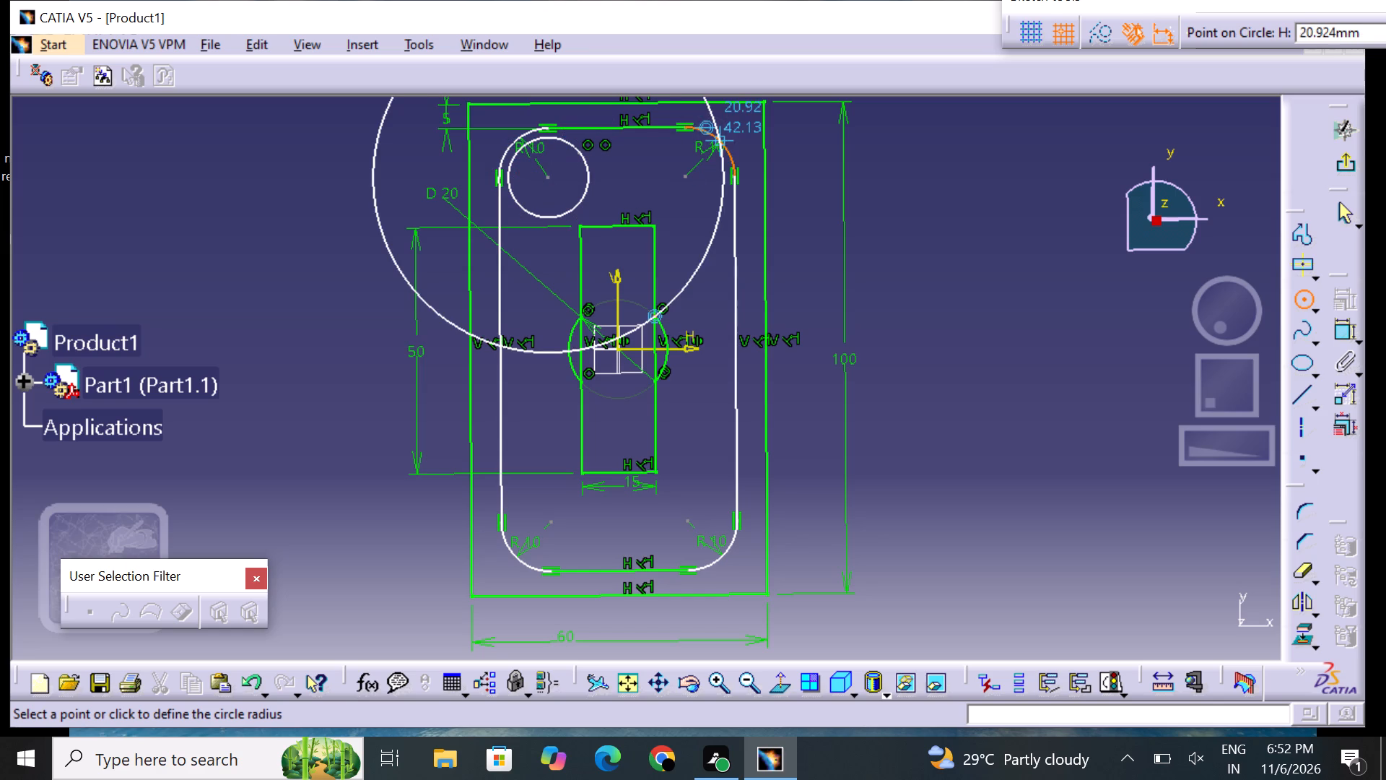
click(581, 184)
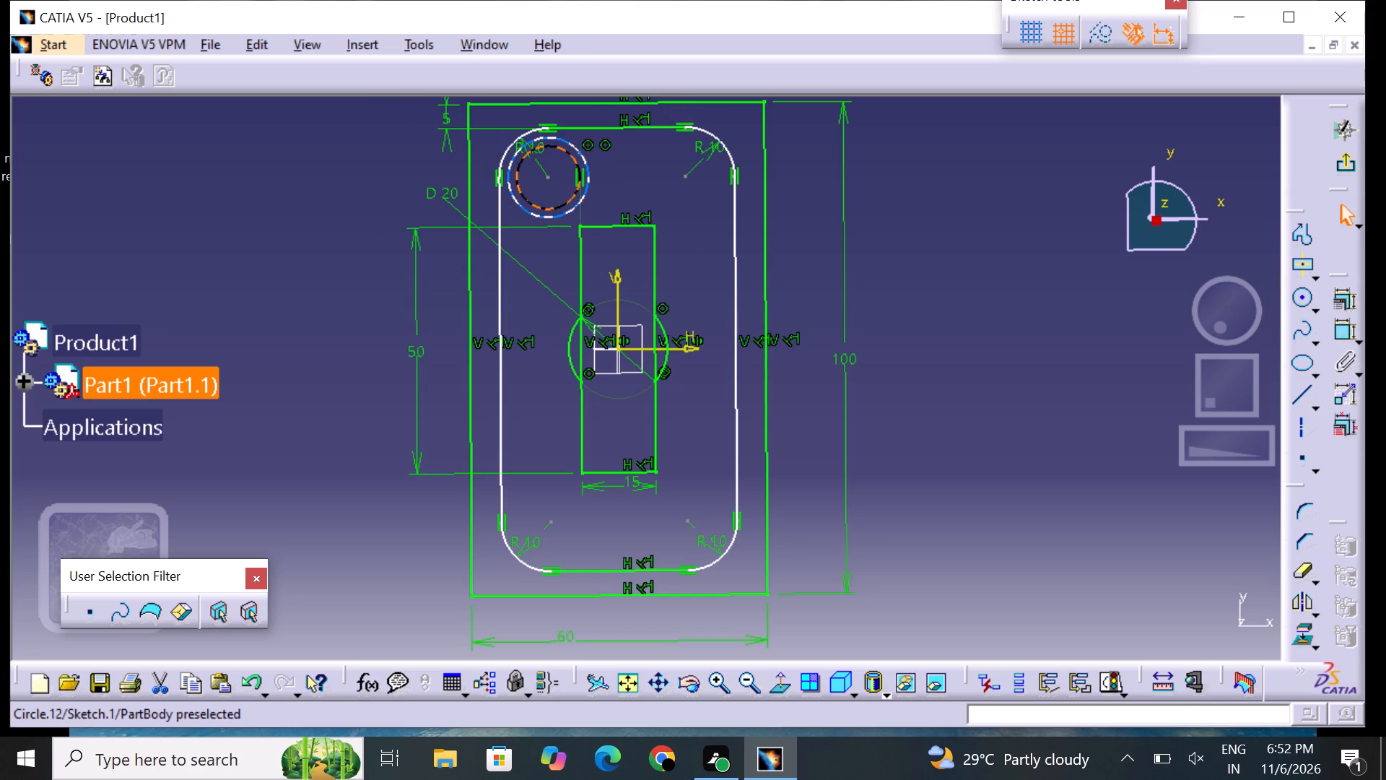
click(659, 189)
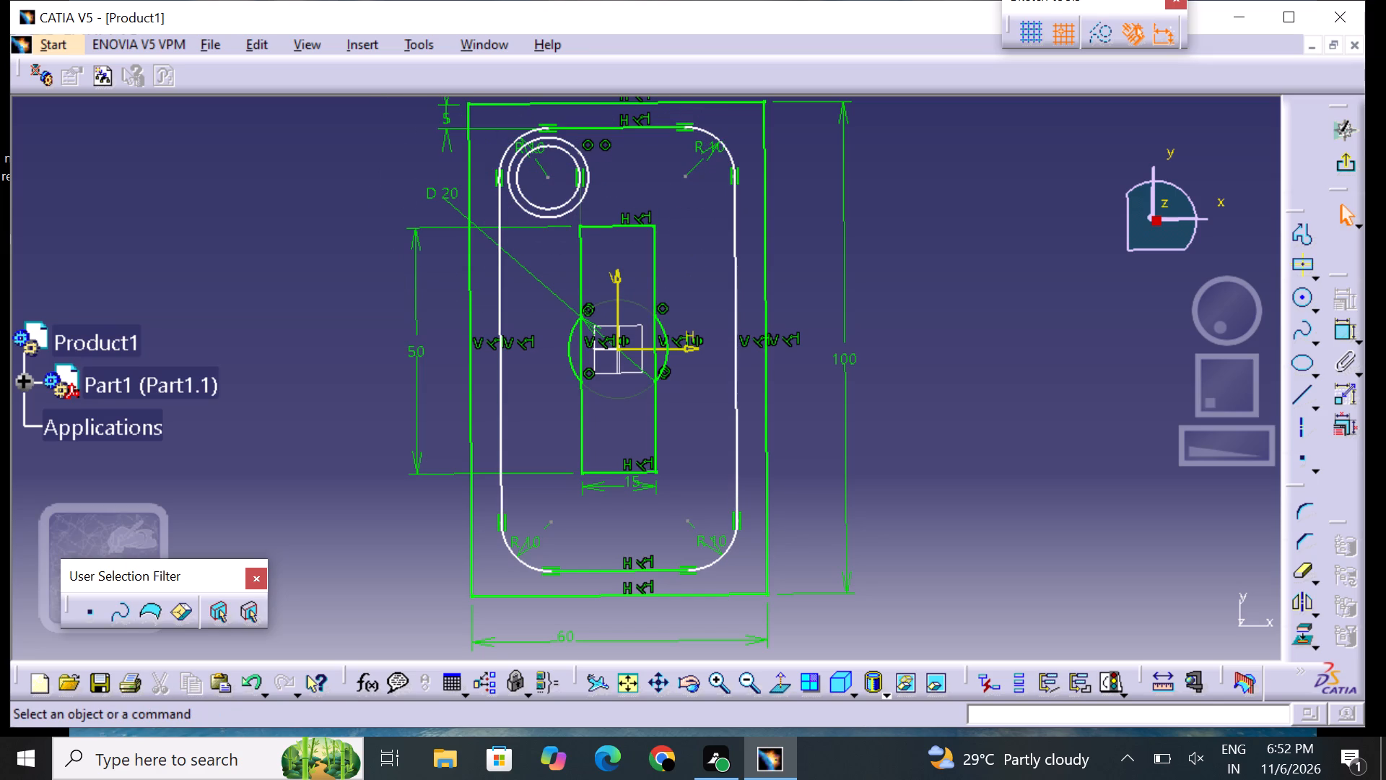
click(938, 290)
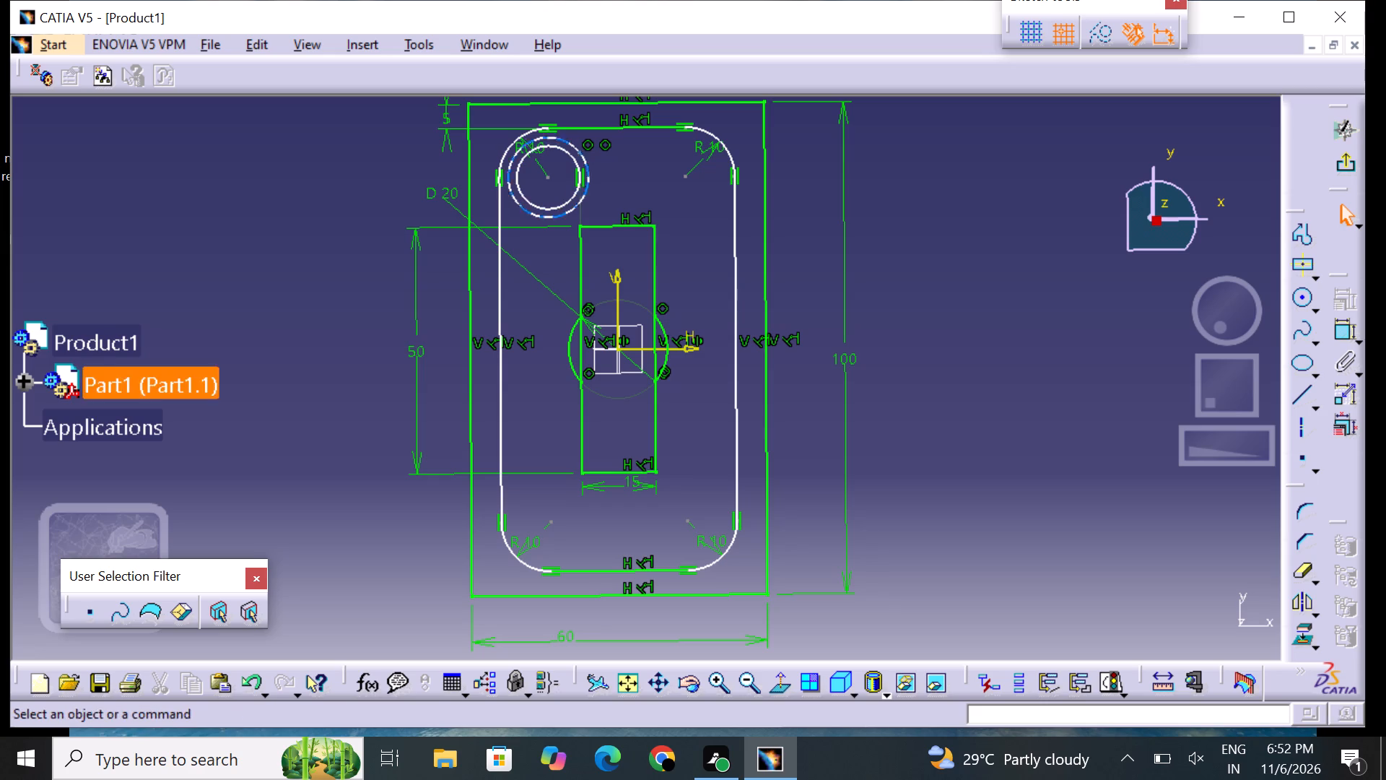
Dimension the inner concentric circle at the upper-left corner and set its diameter to 3 mm.
click(1337, 330)
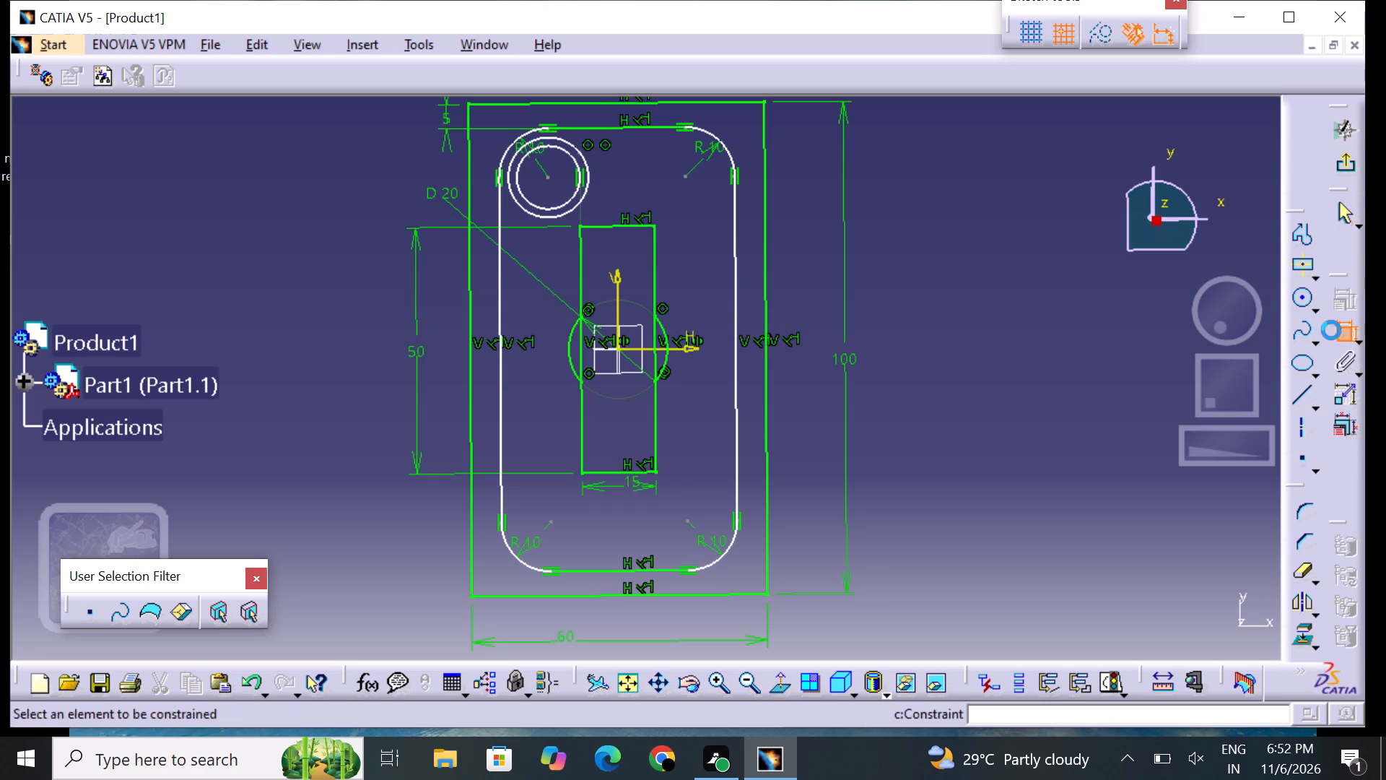
click(517, 189)
click(360, 154)
double_click(370, 154)
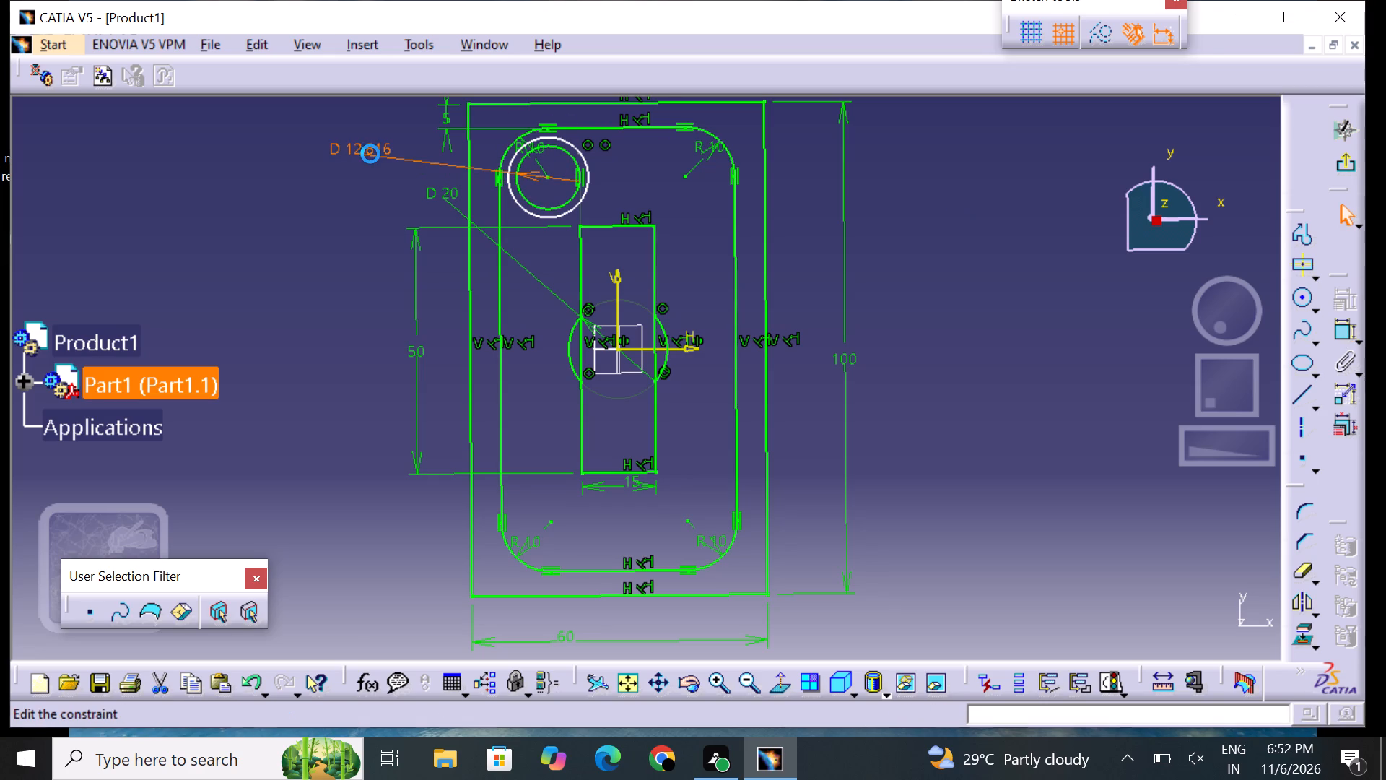
key(BackSpace)
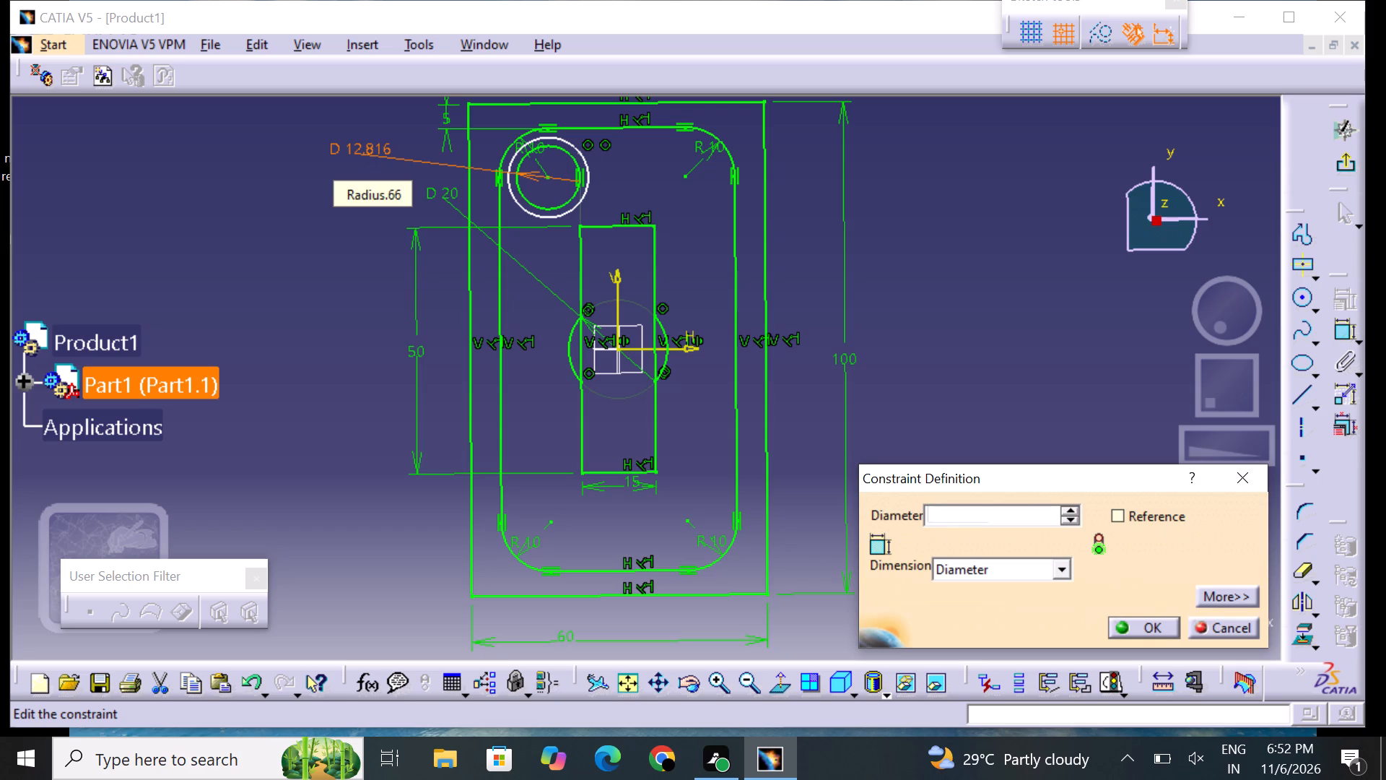
key(3)
key(Return)
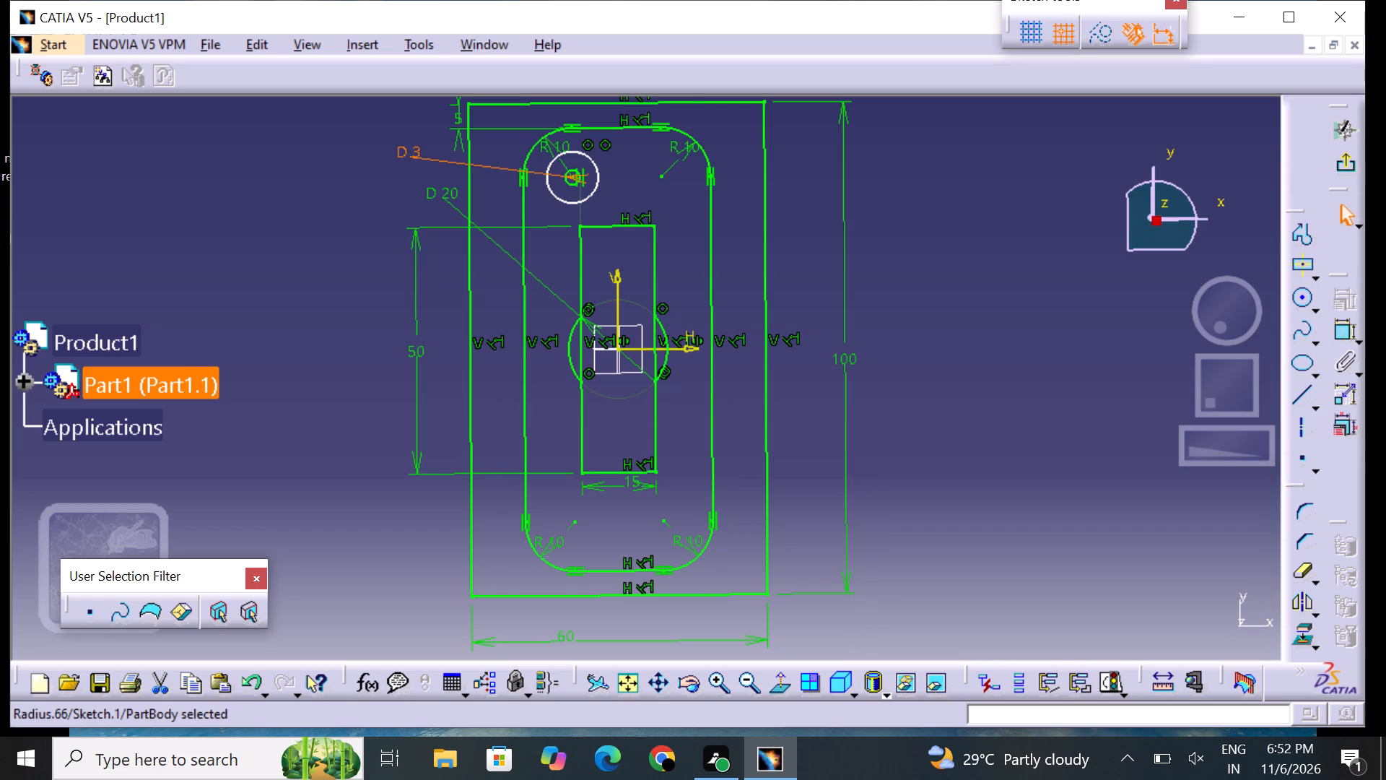
click(1119, 319)
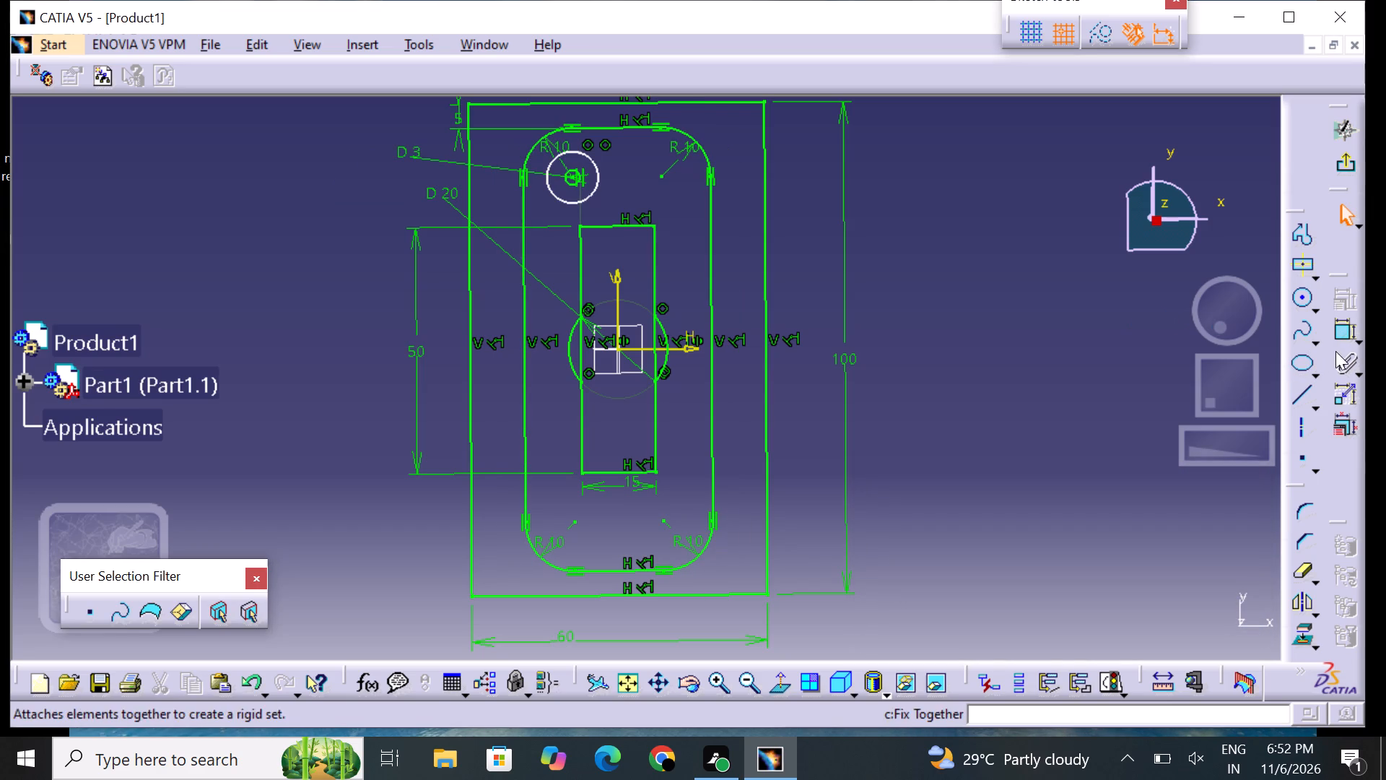
Dimension the outer concentric circle at the upper-left corner and set its diameter to 5 mm.
click(1341, 336)
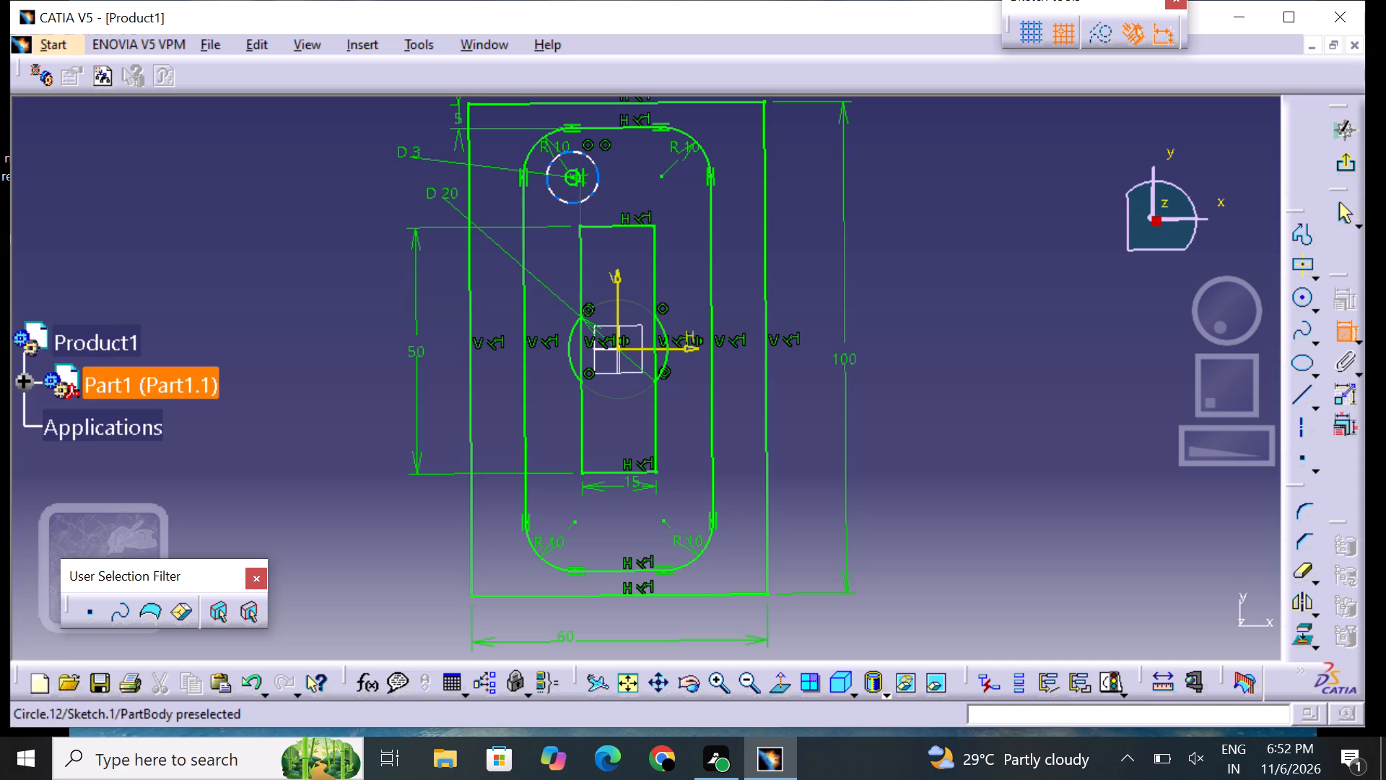
click(554, 191)
click(381, 185)
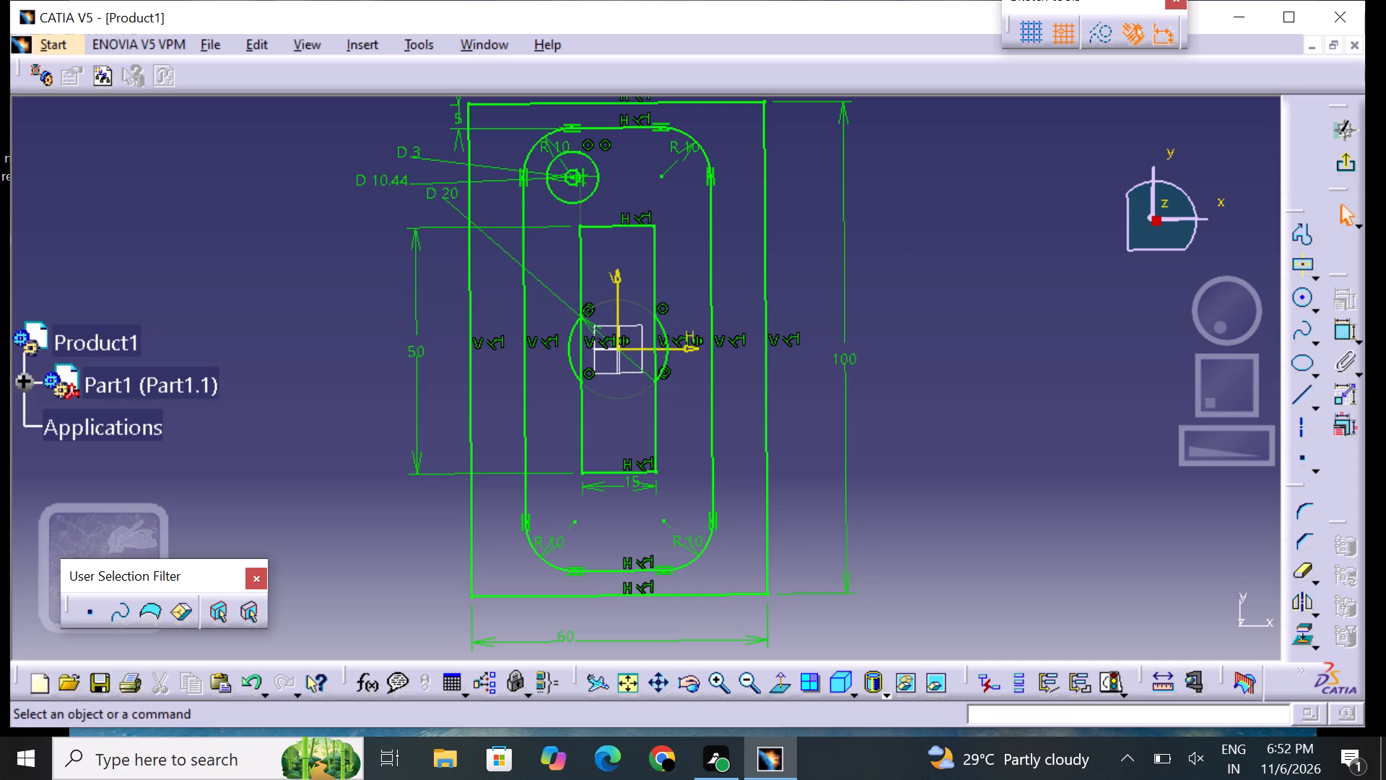
double_click(385, 183)
key(BackSpace)
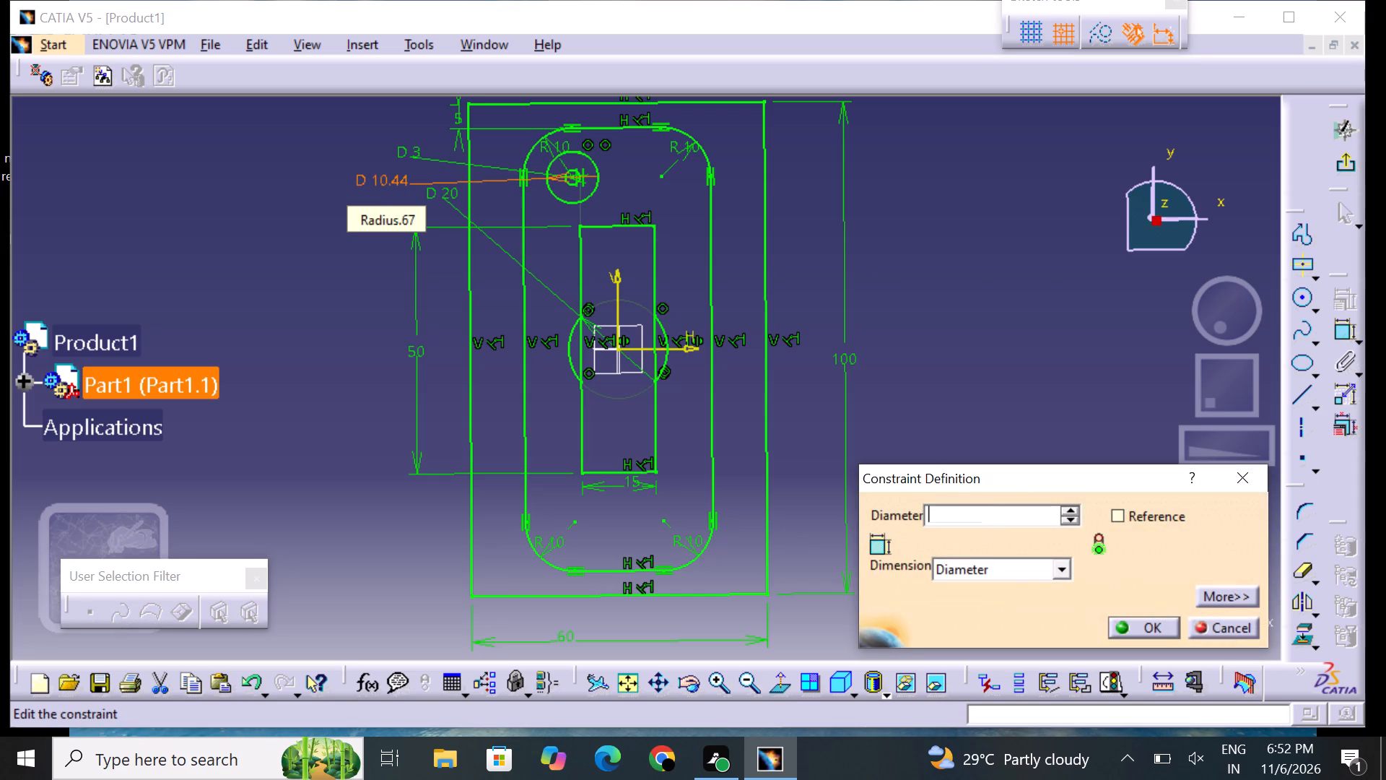
key(5)
key(Return)
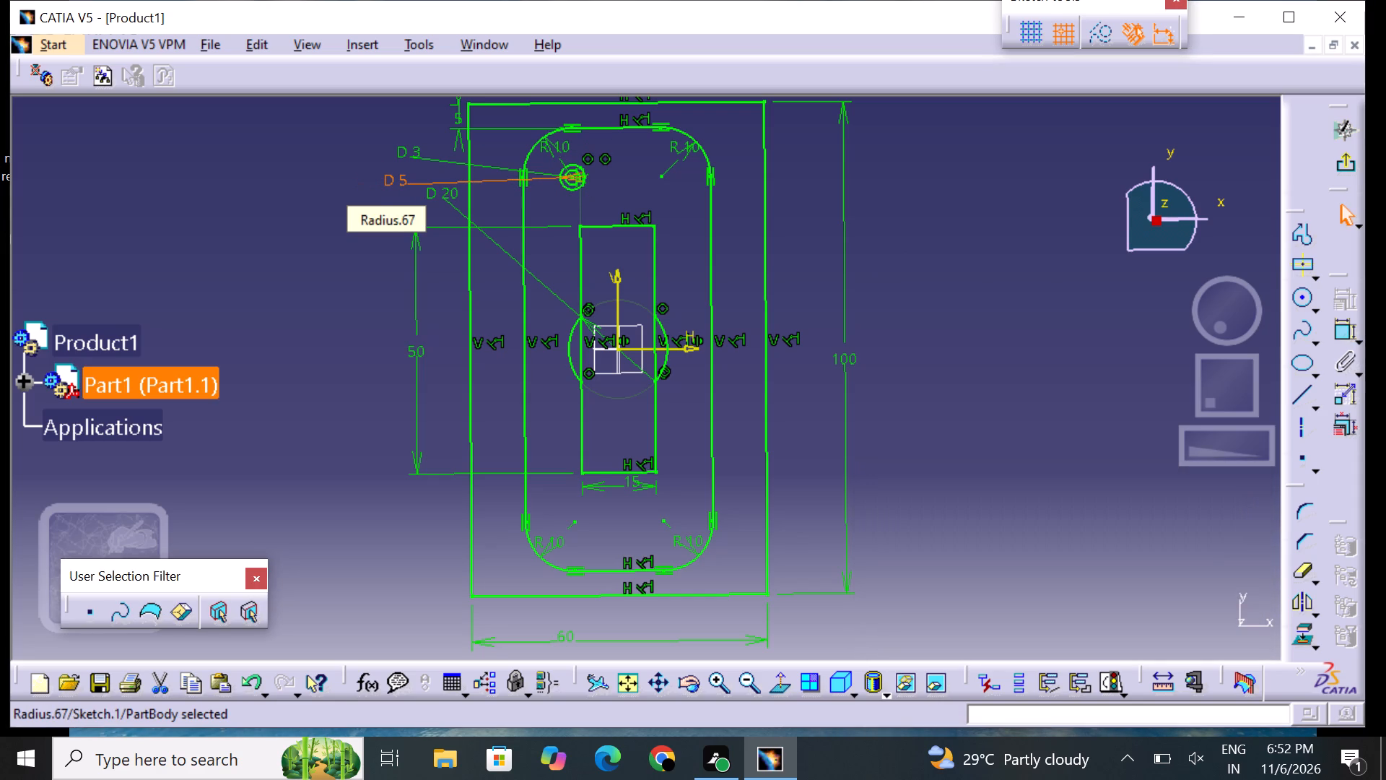
drag(271, 305, 283, 300)
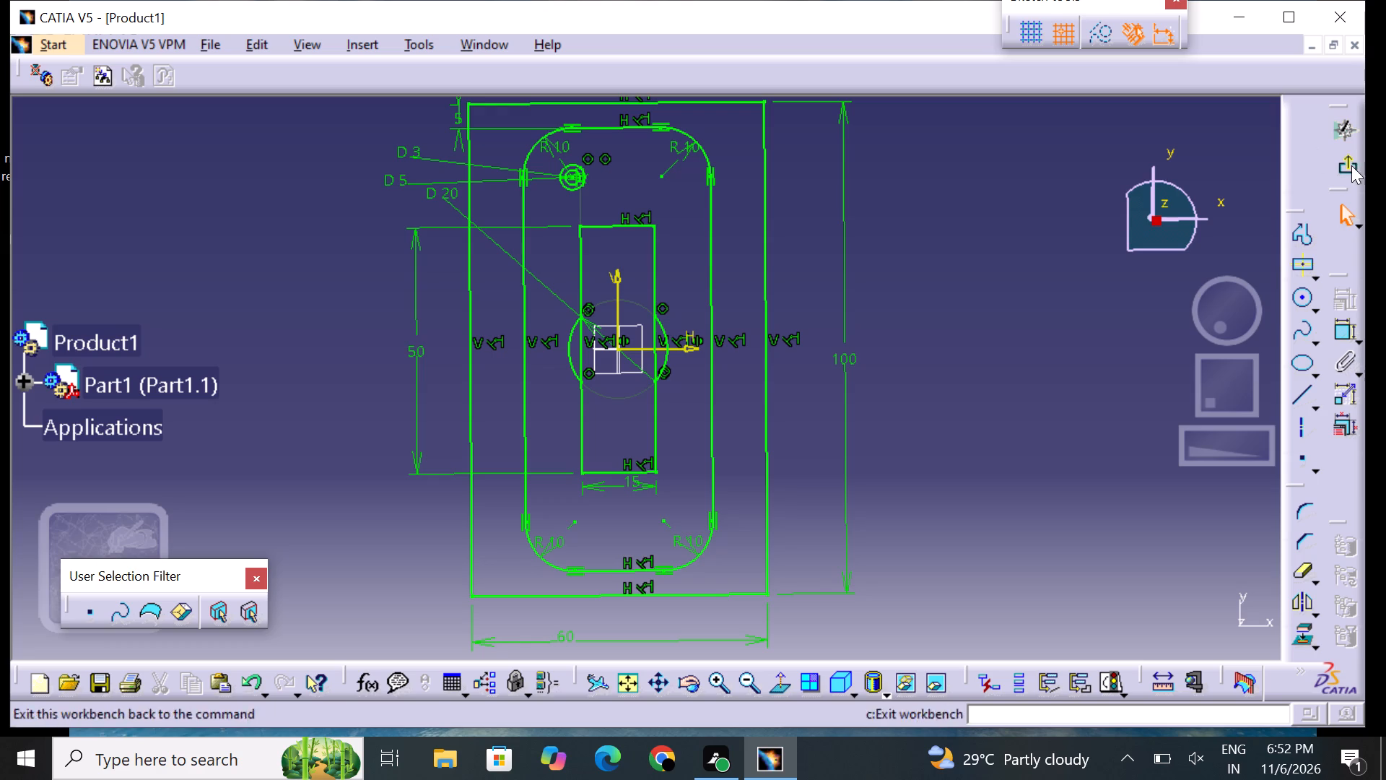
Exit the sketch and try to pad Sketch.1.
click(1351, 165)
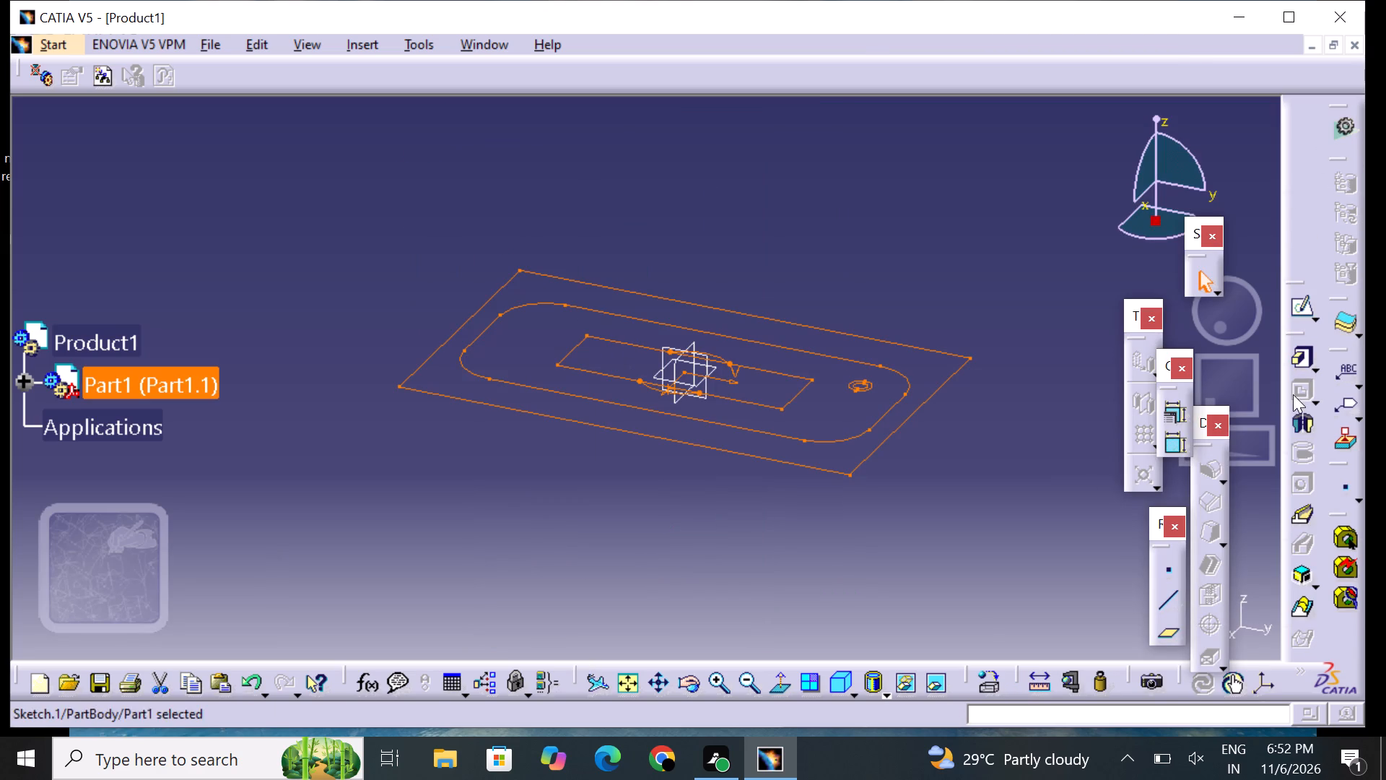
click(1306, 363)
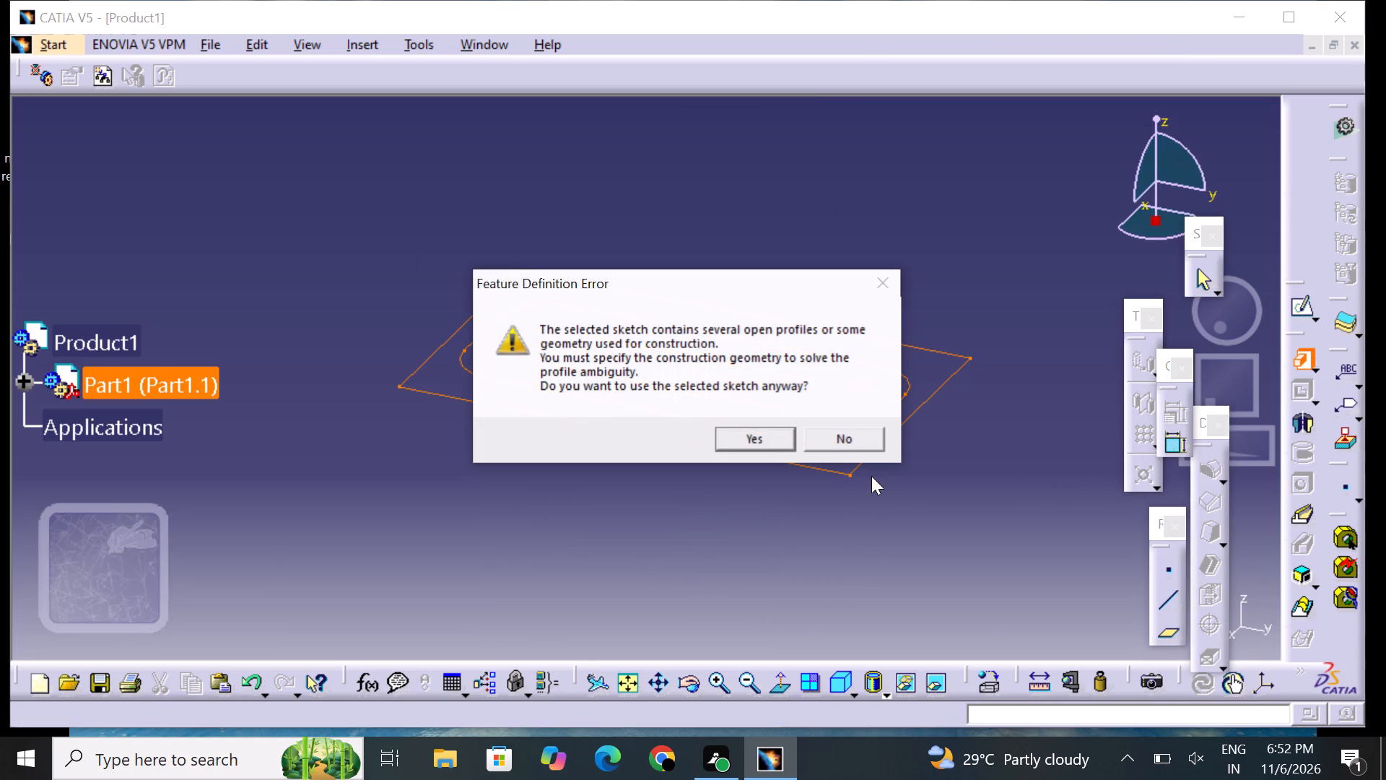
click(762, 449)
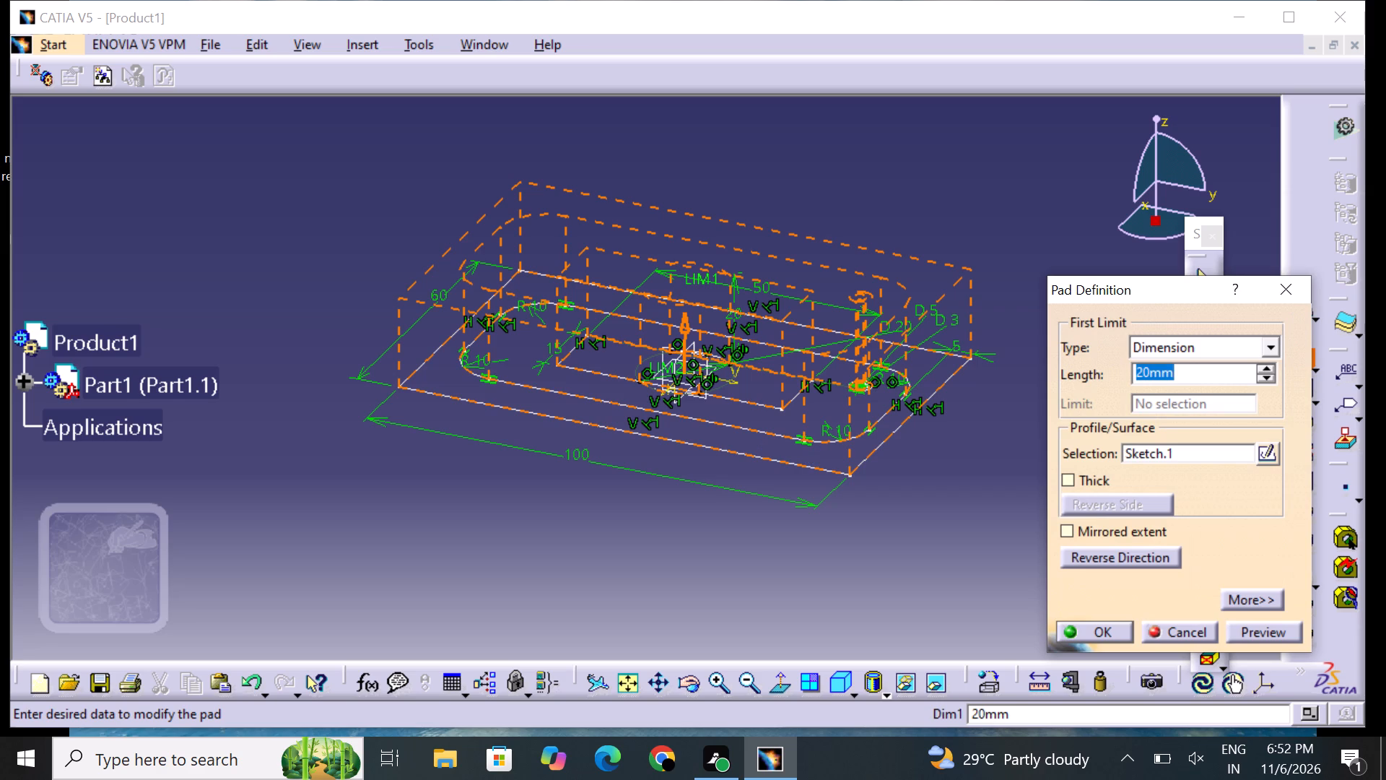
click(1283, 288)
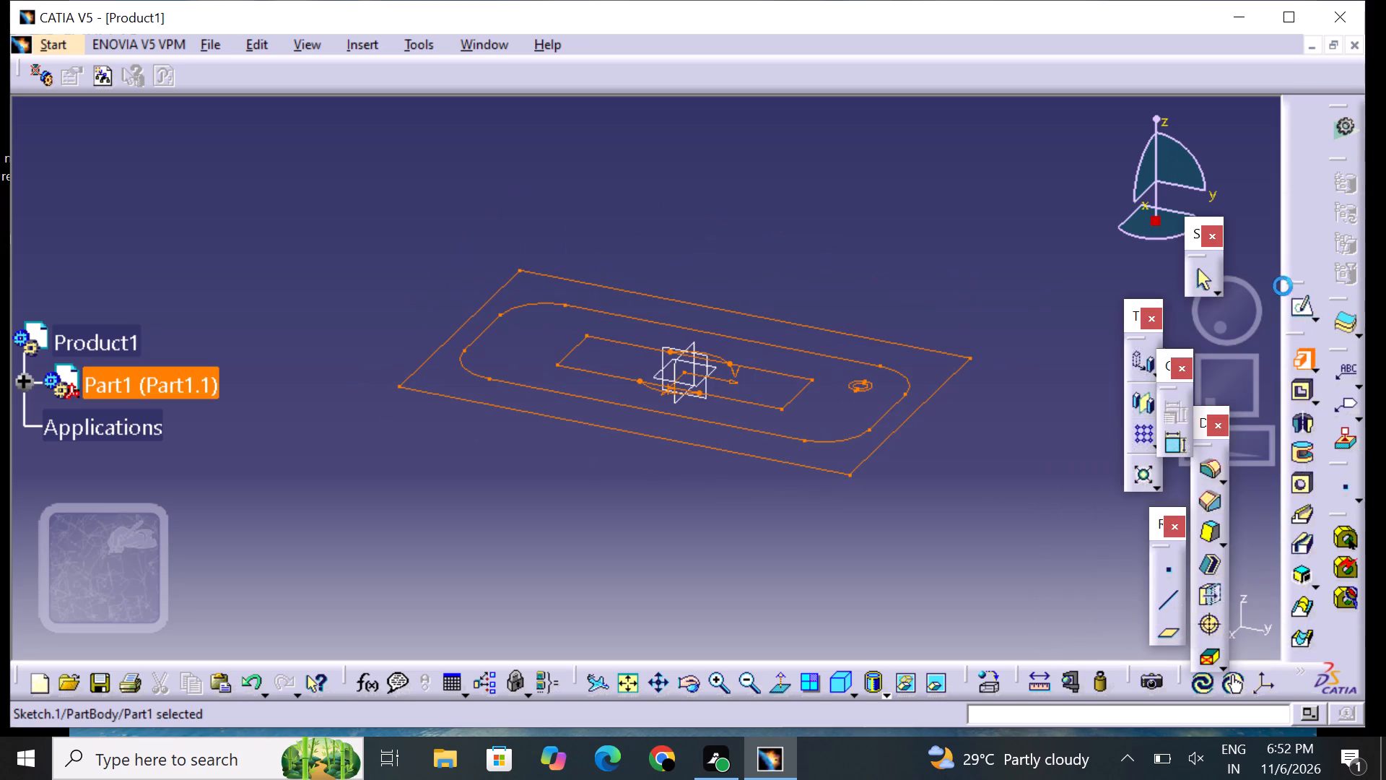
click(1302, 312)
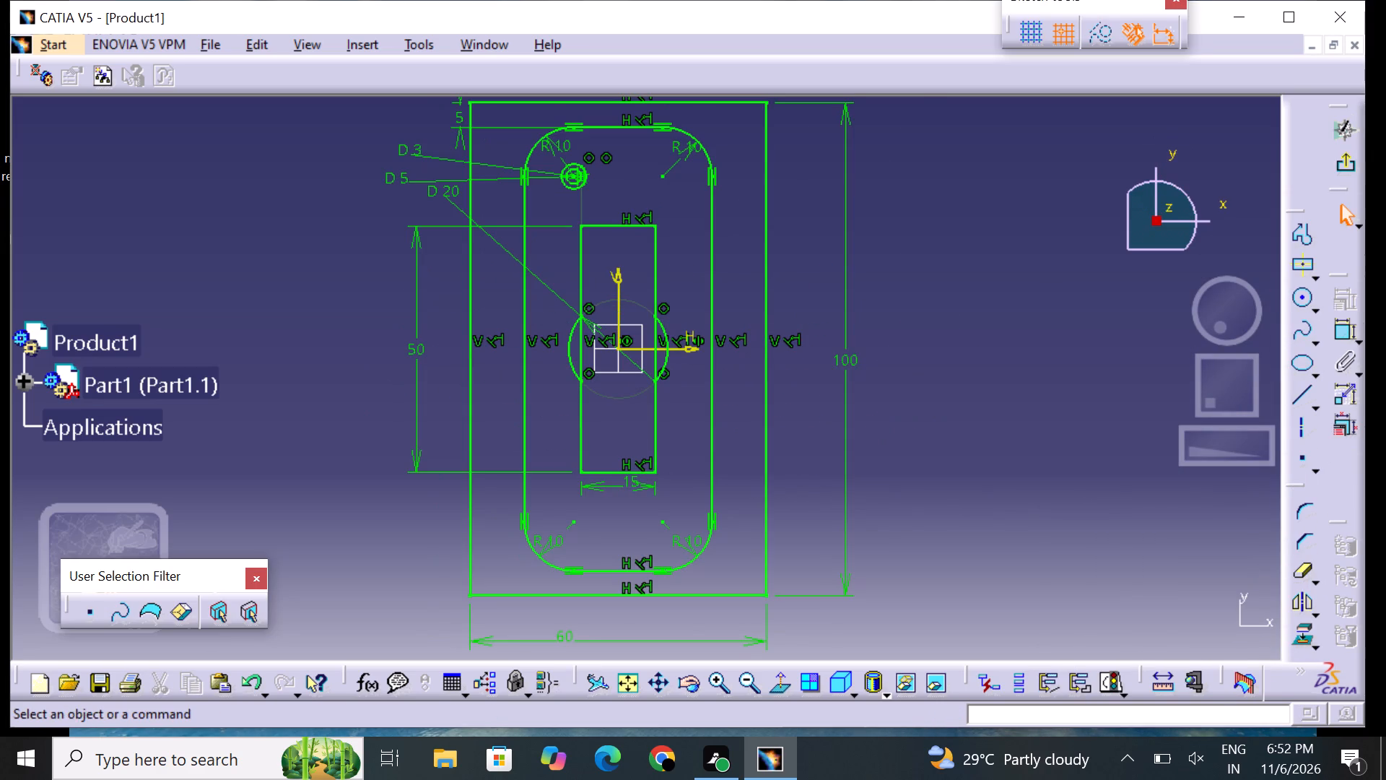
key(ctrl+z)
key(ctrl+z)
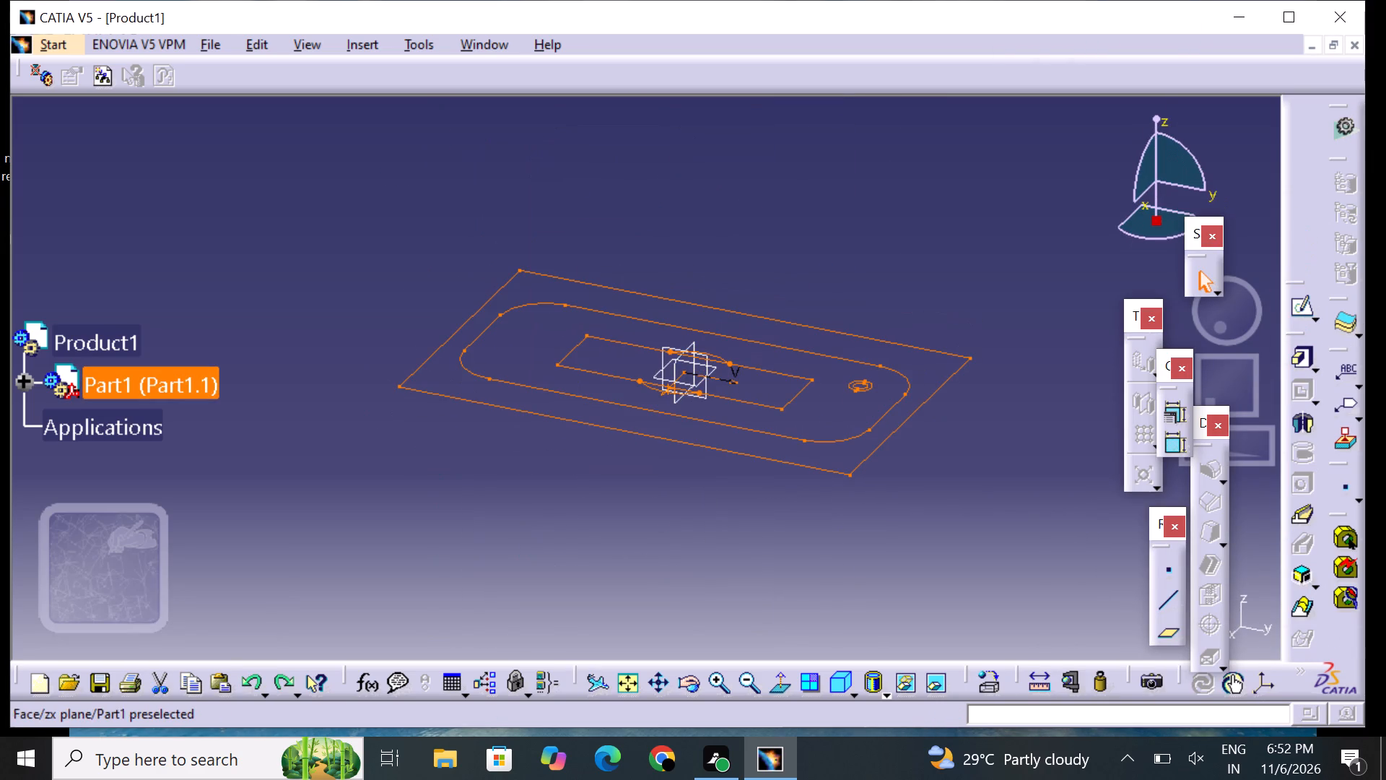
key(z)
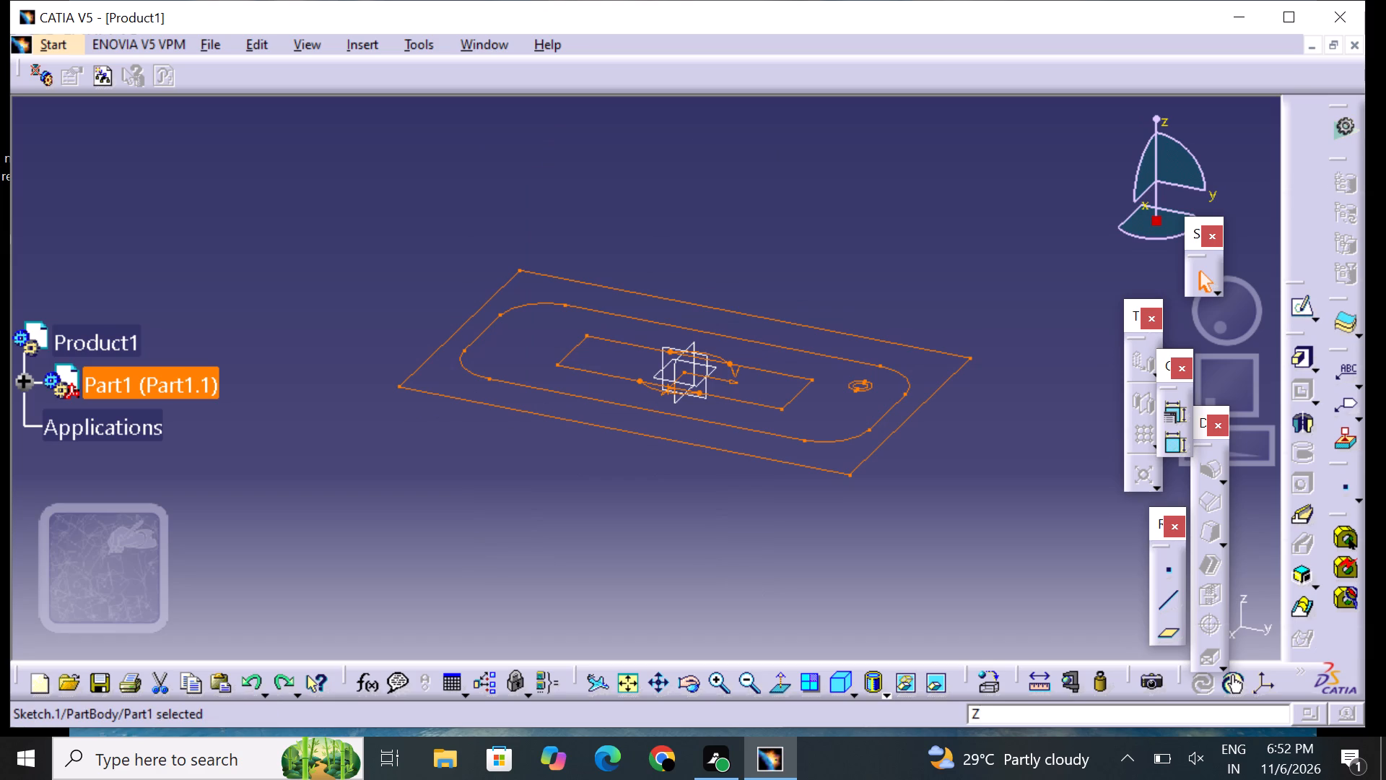
Reopen Sketch.1 and delete all four lines of the outer 60 by 100 mm rectangle.
click(1299, 311)
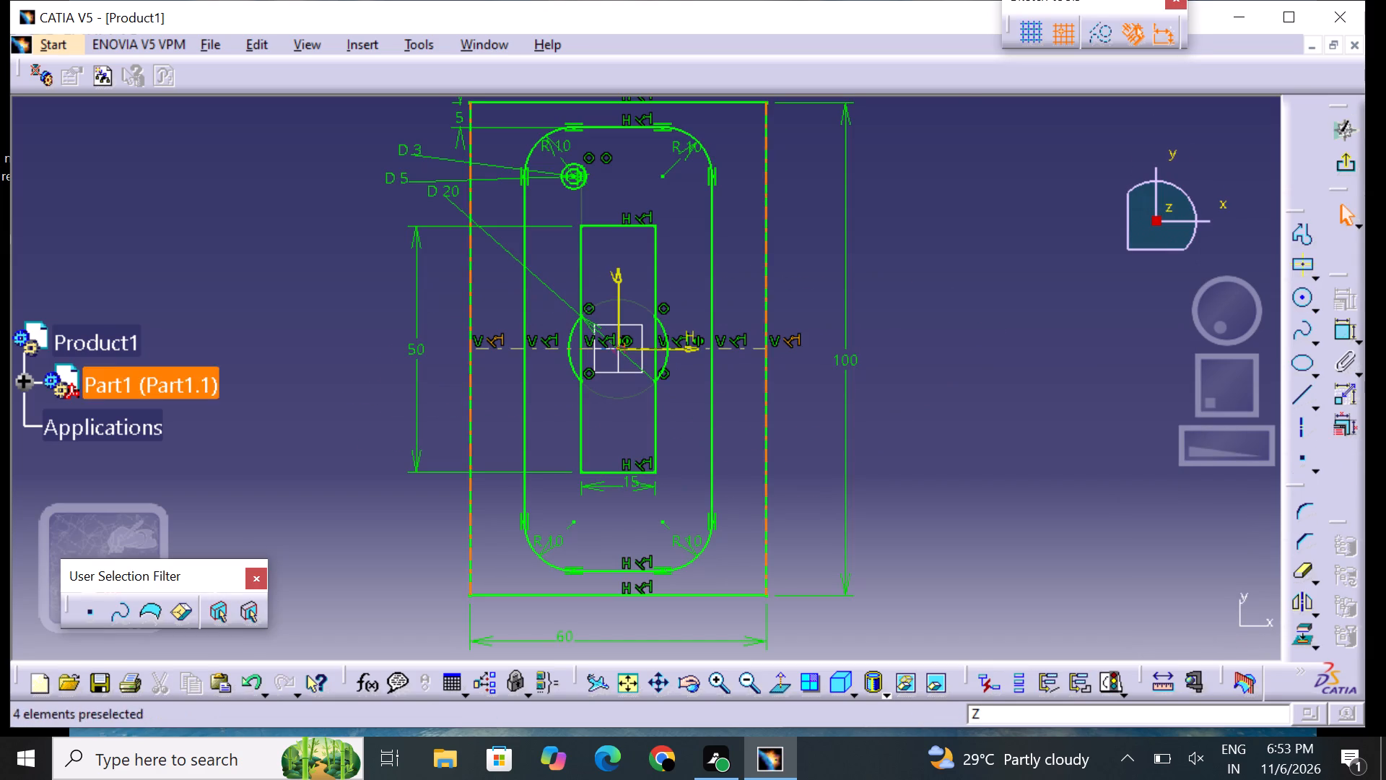
click(767, 276)
right_click(767, 276)
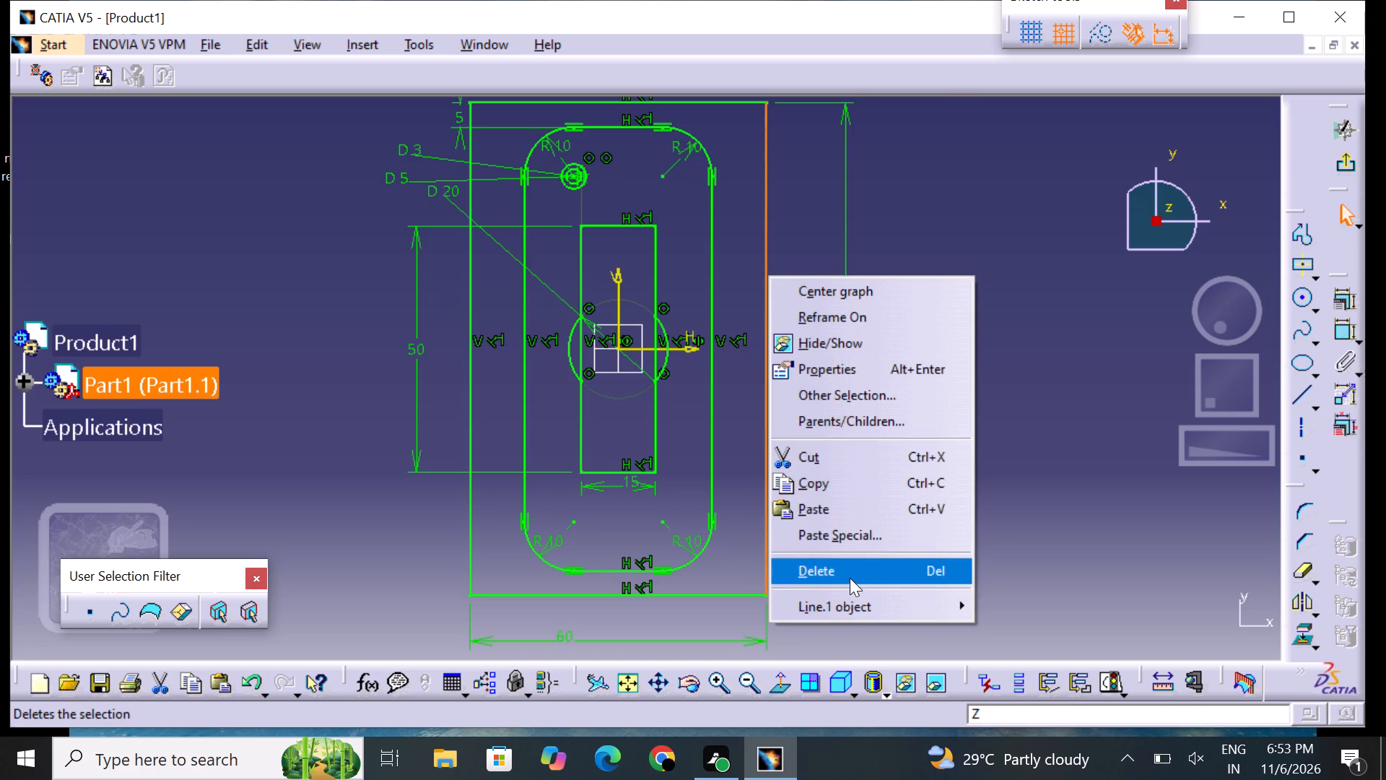
click(850, 578)
click(695, 584)
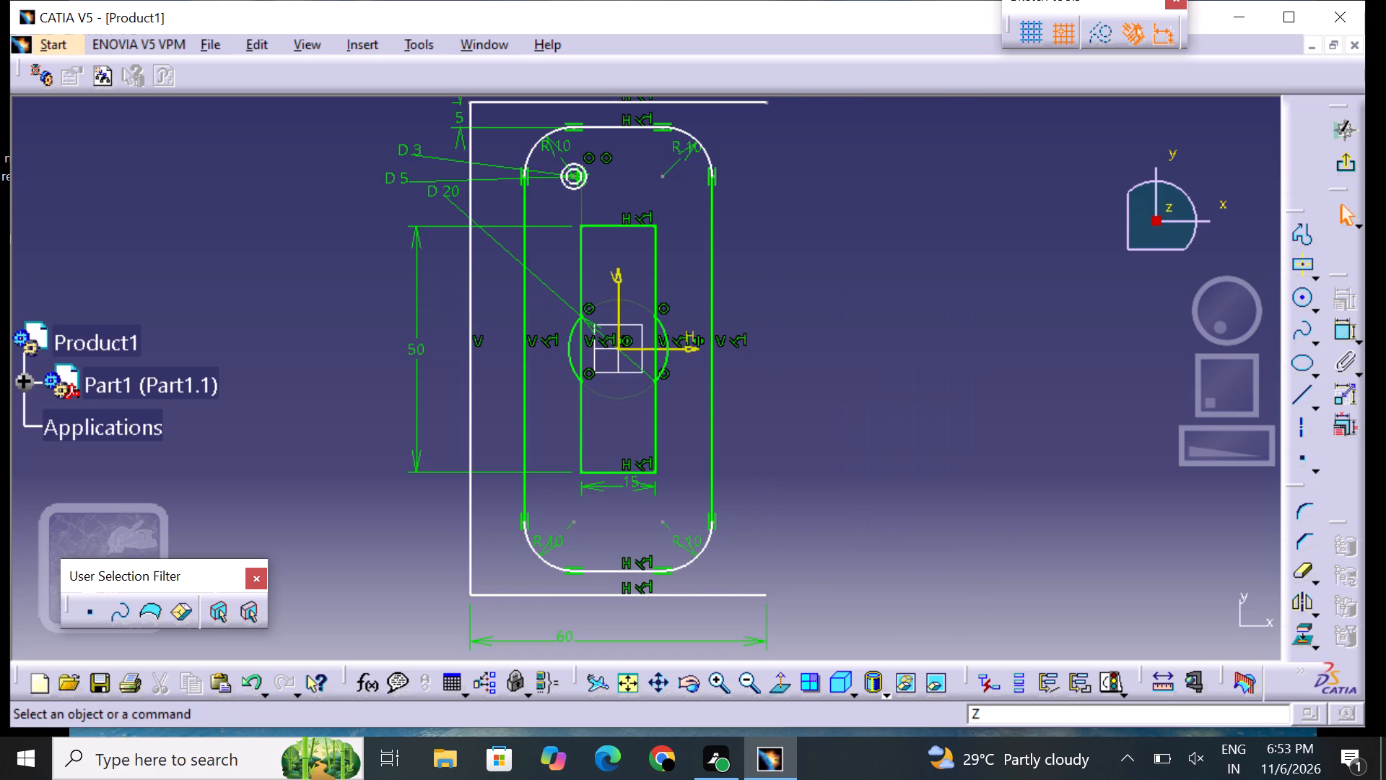
click(691, 594)
right_click(691, 594)
drag(738, 548, 744, 541)
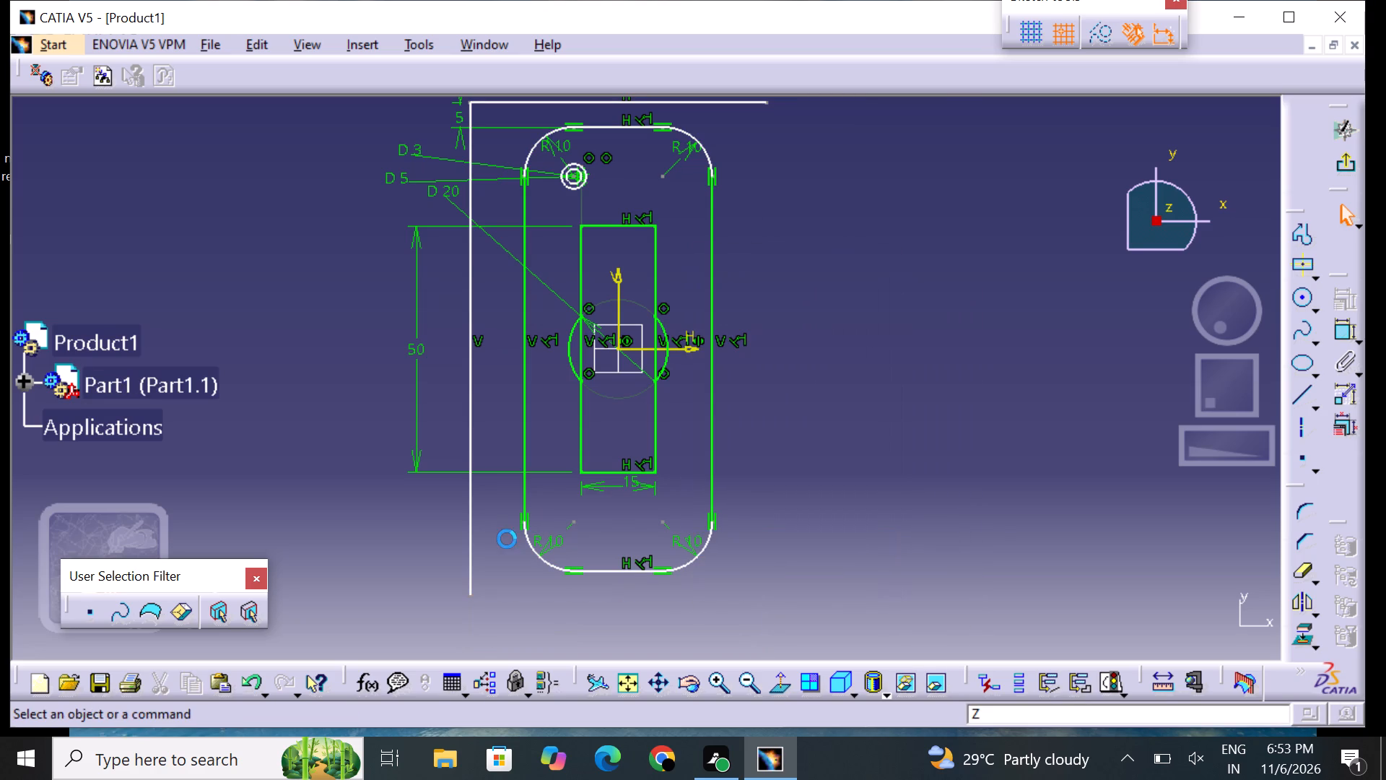
click(471, 563)
right_click(471, 563)
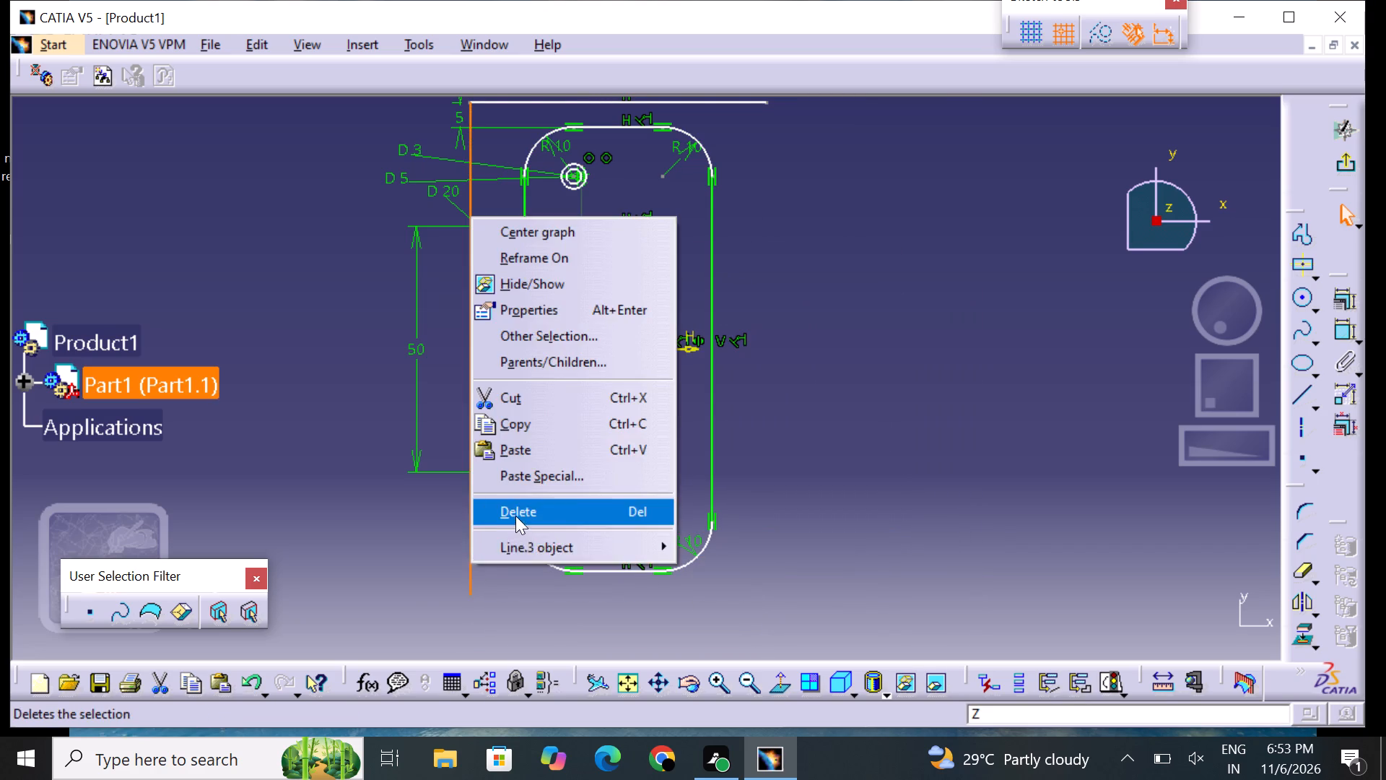
click(515, 516)
click(572, 103)
right_click(572, 103)
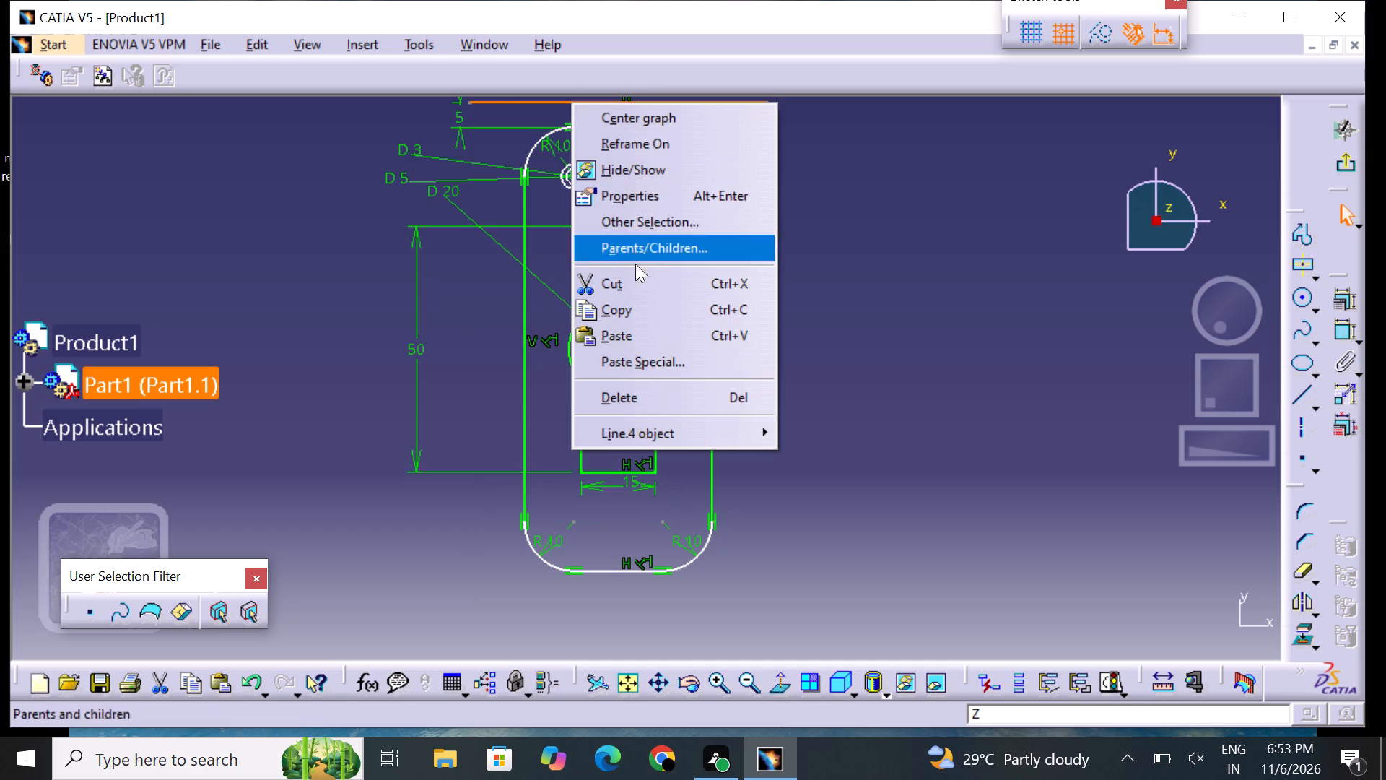
click(641, 385)
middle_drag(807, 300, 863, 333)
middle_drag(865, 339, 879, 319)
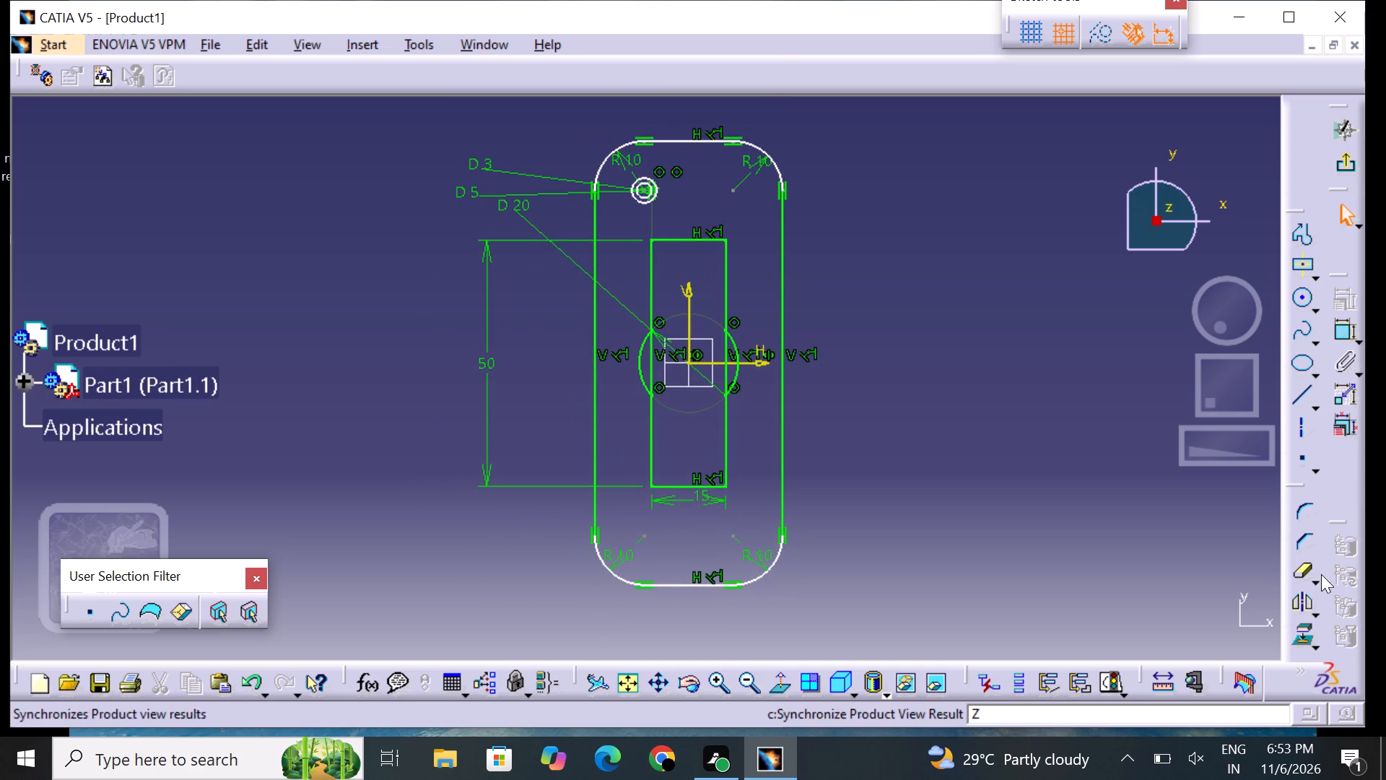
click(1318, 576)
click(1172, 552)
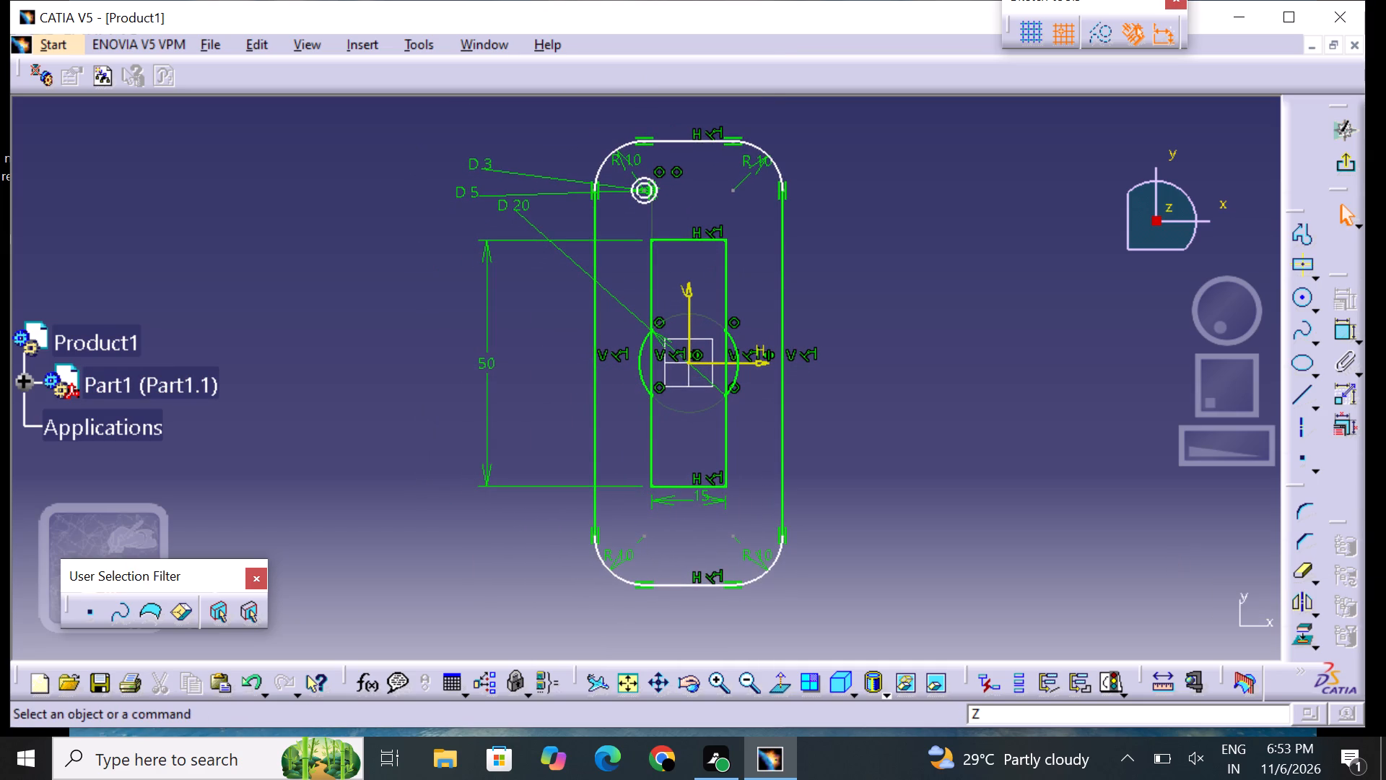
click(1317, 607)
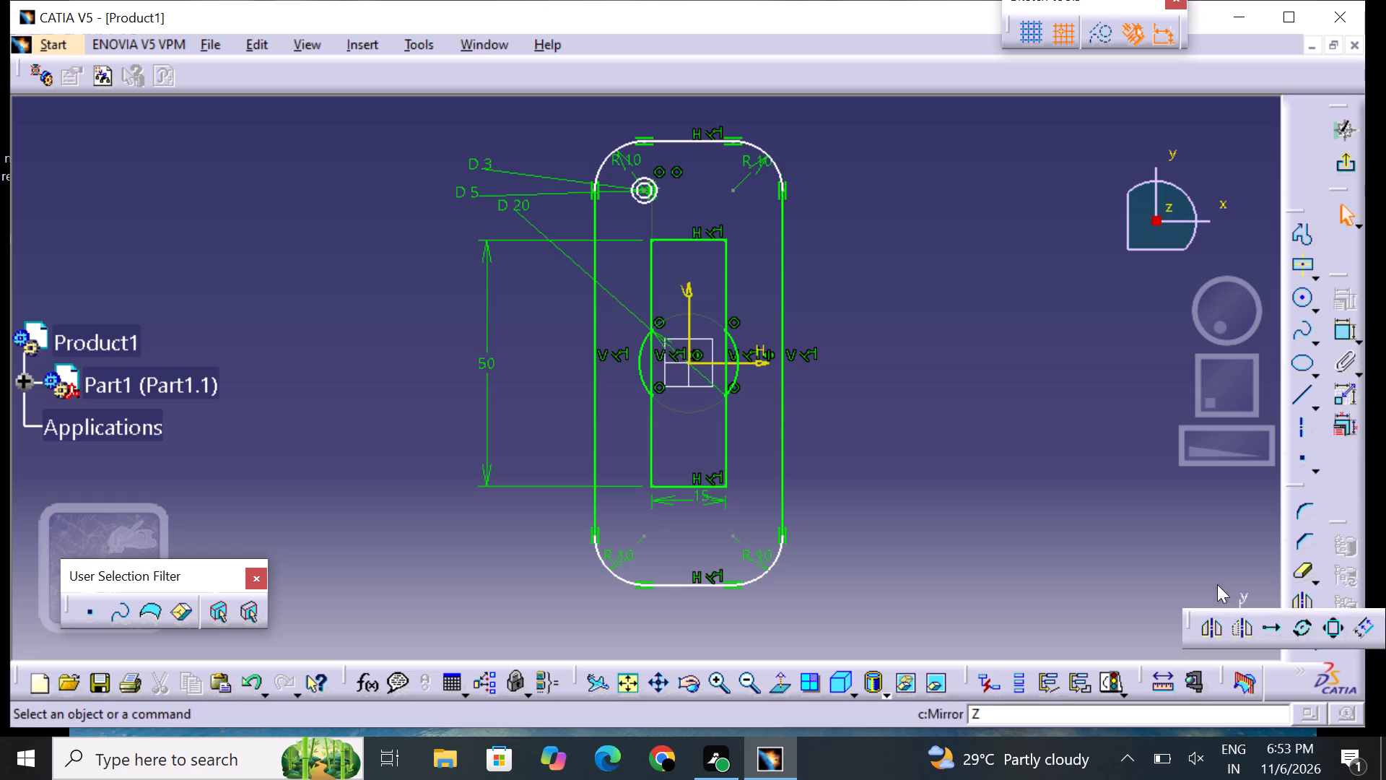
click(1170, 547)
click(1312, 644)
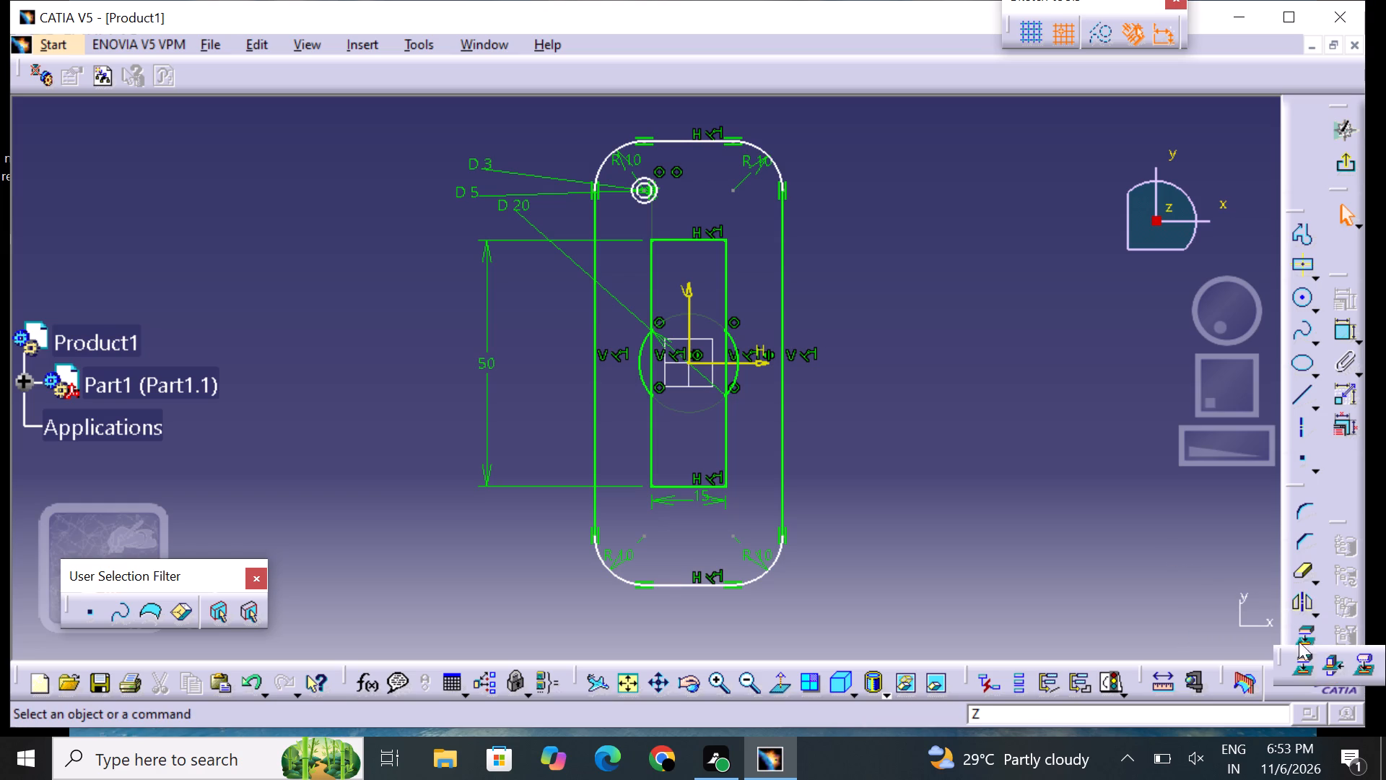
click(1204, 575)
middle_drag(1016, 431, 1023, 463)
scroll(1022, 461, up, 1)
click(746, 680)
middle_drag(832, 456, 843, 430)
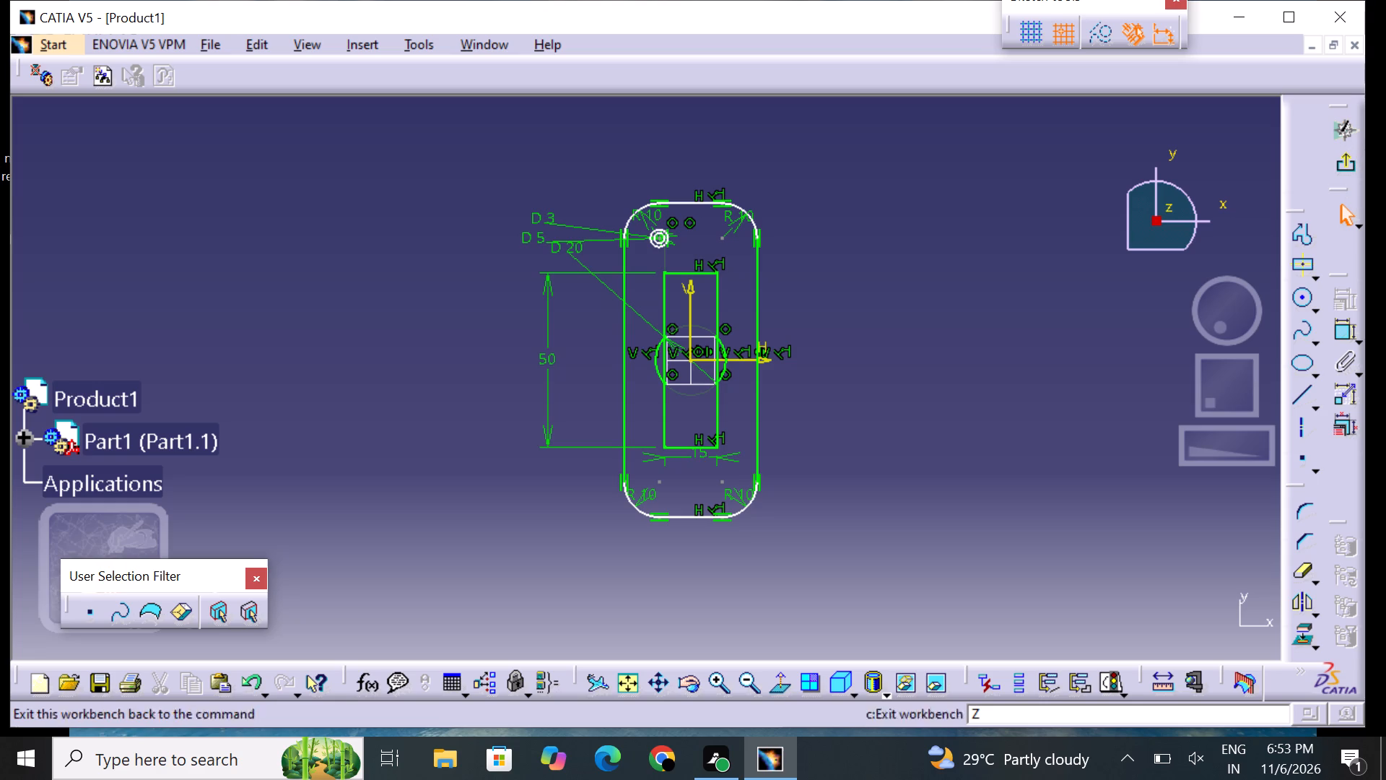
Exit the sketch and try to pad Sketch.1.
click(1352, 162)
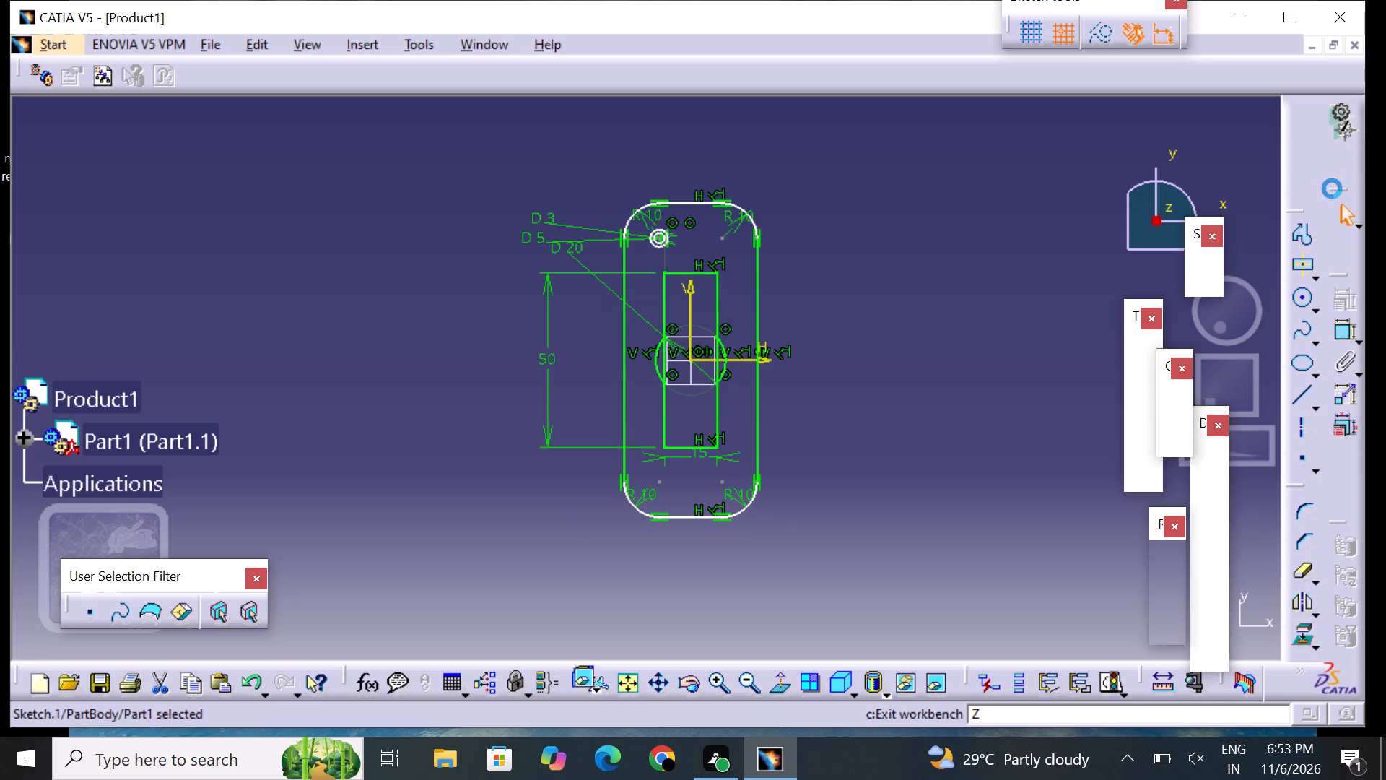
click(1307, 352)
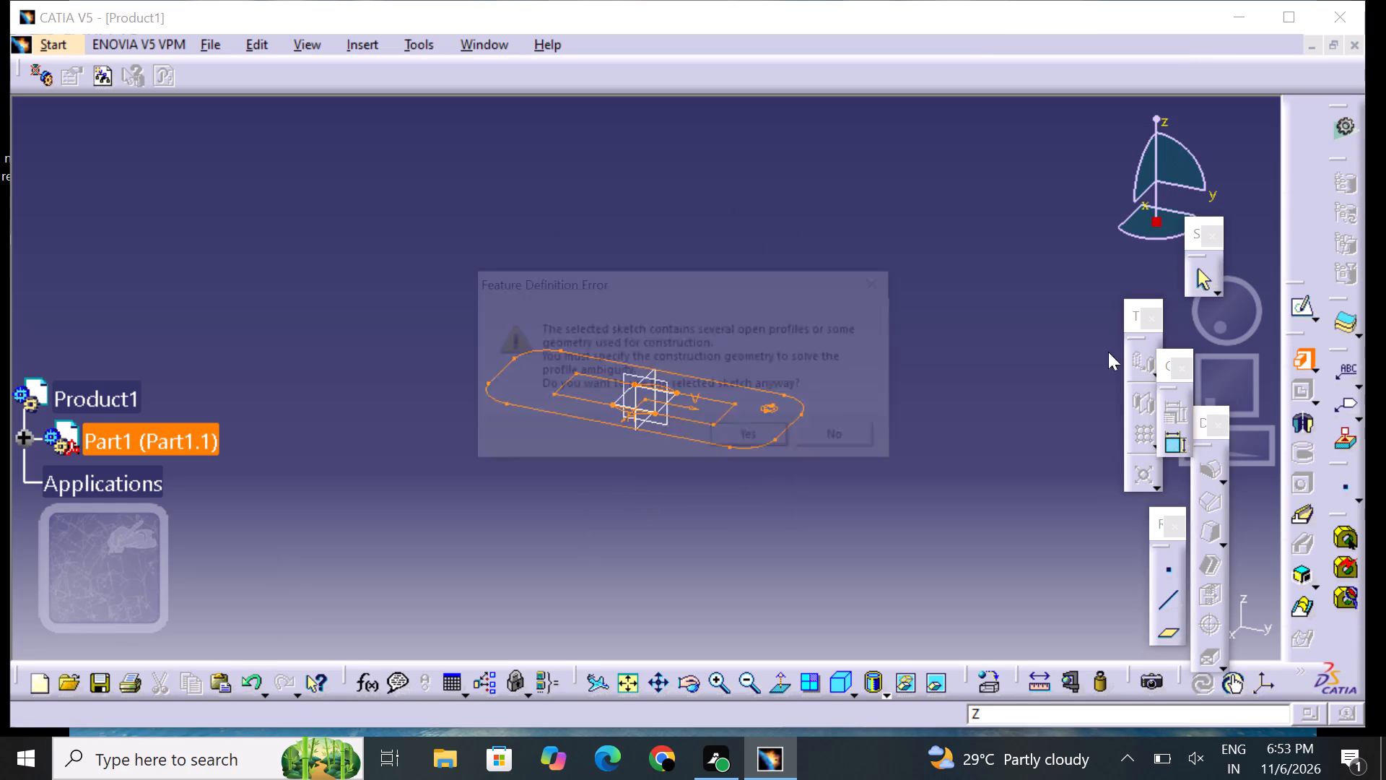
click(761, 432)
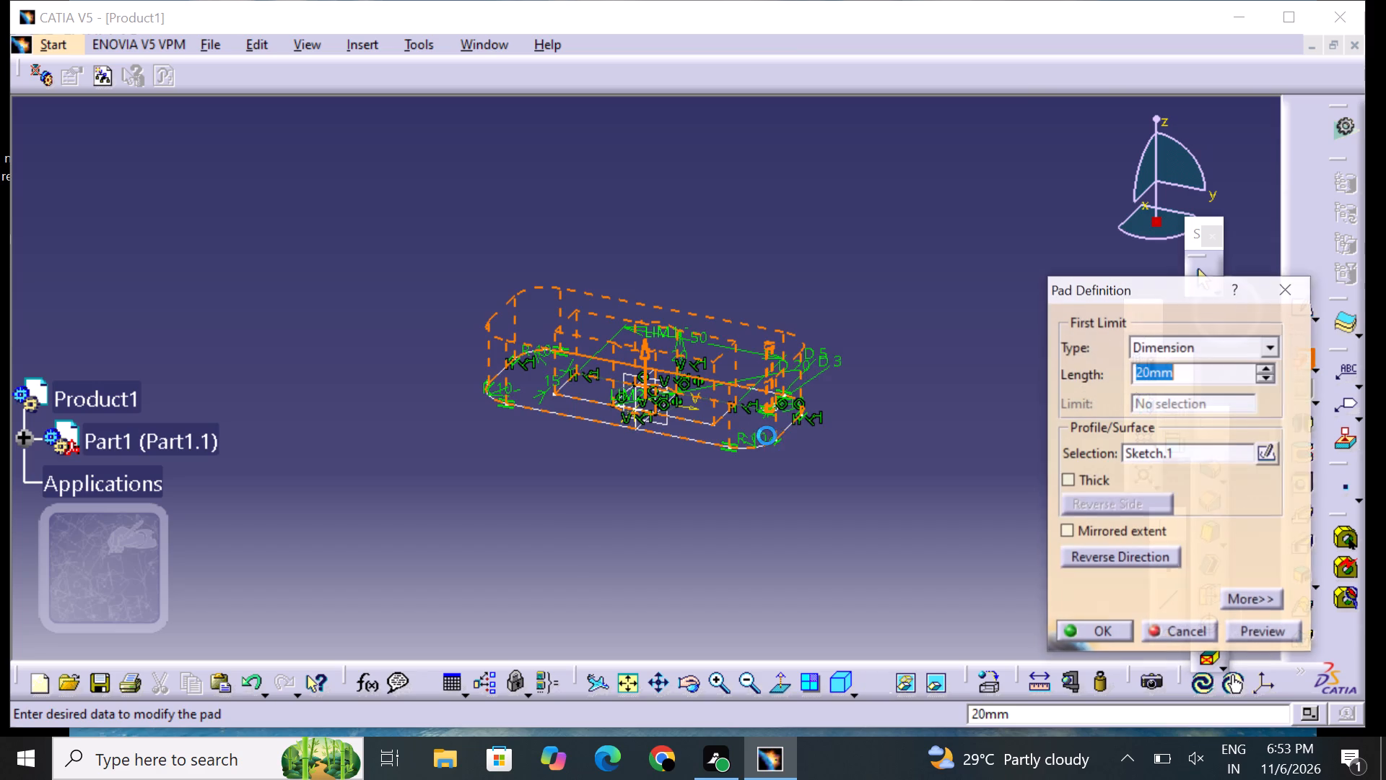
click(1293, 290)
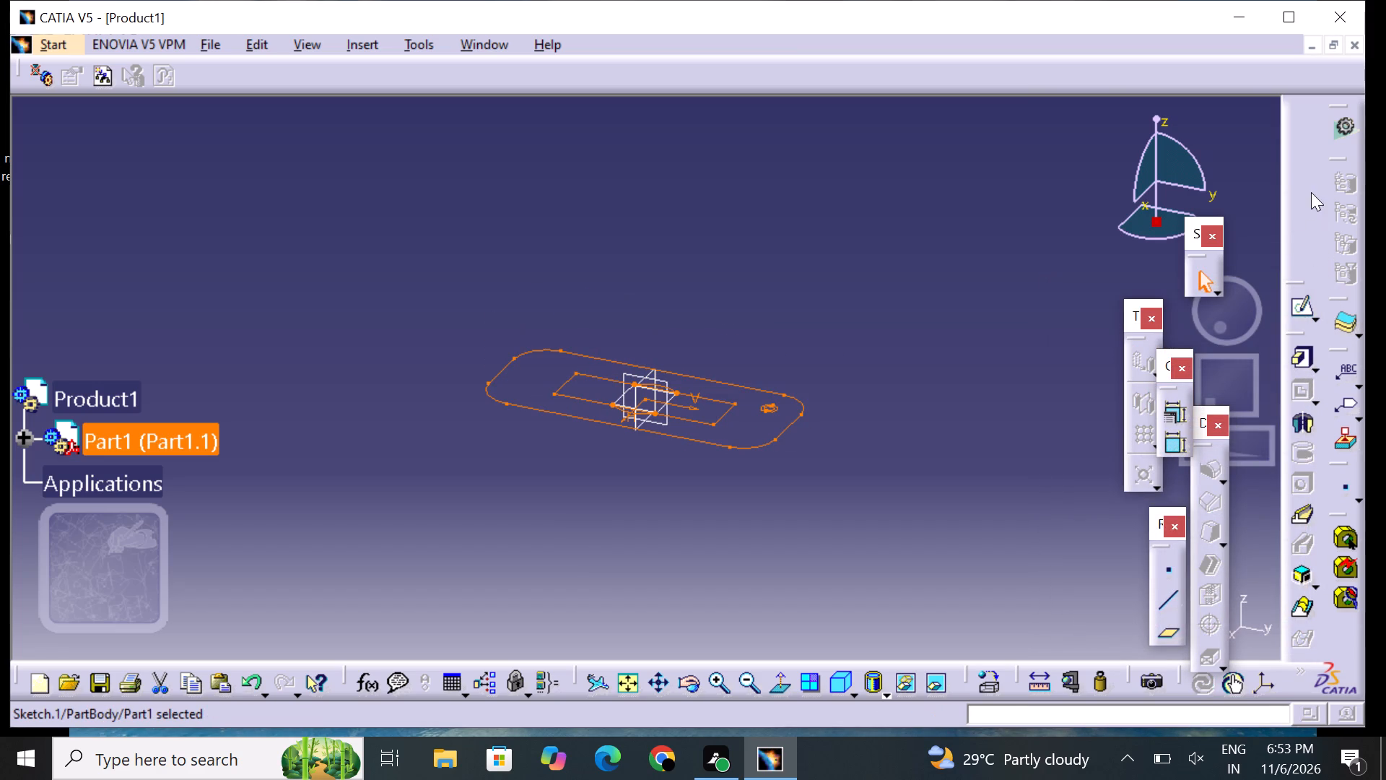
Reopen Sketch.1 for editing.
click(1302, 307)
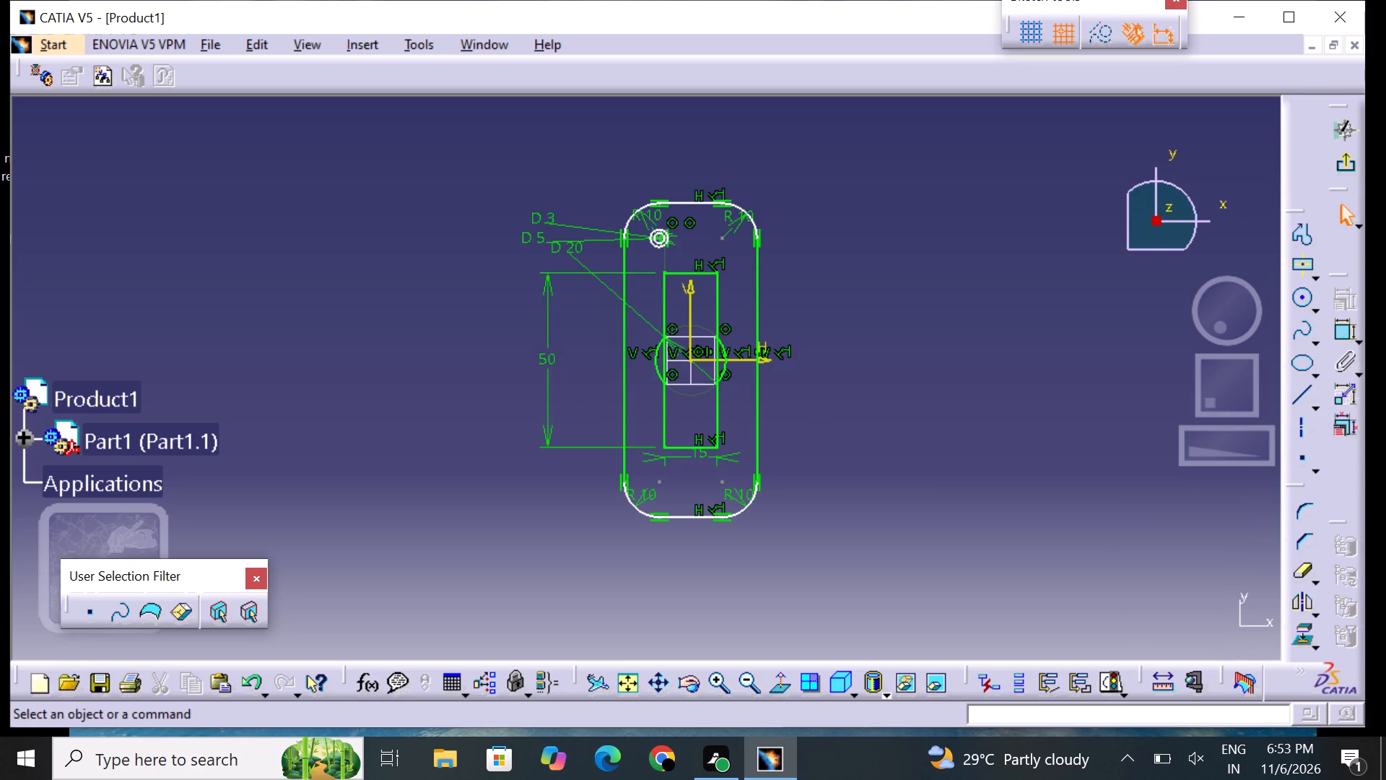
click(710, 735)
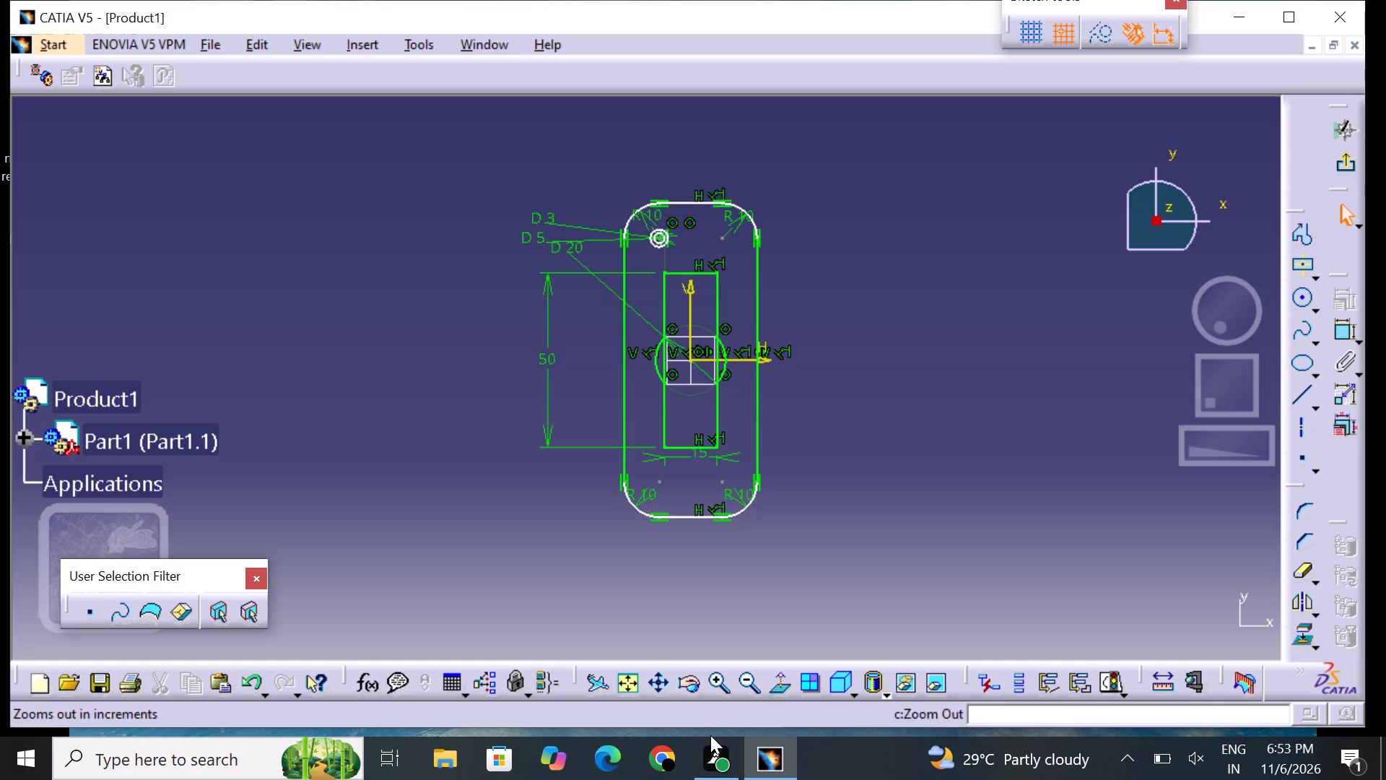
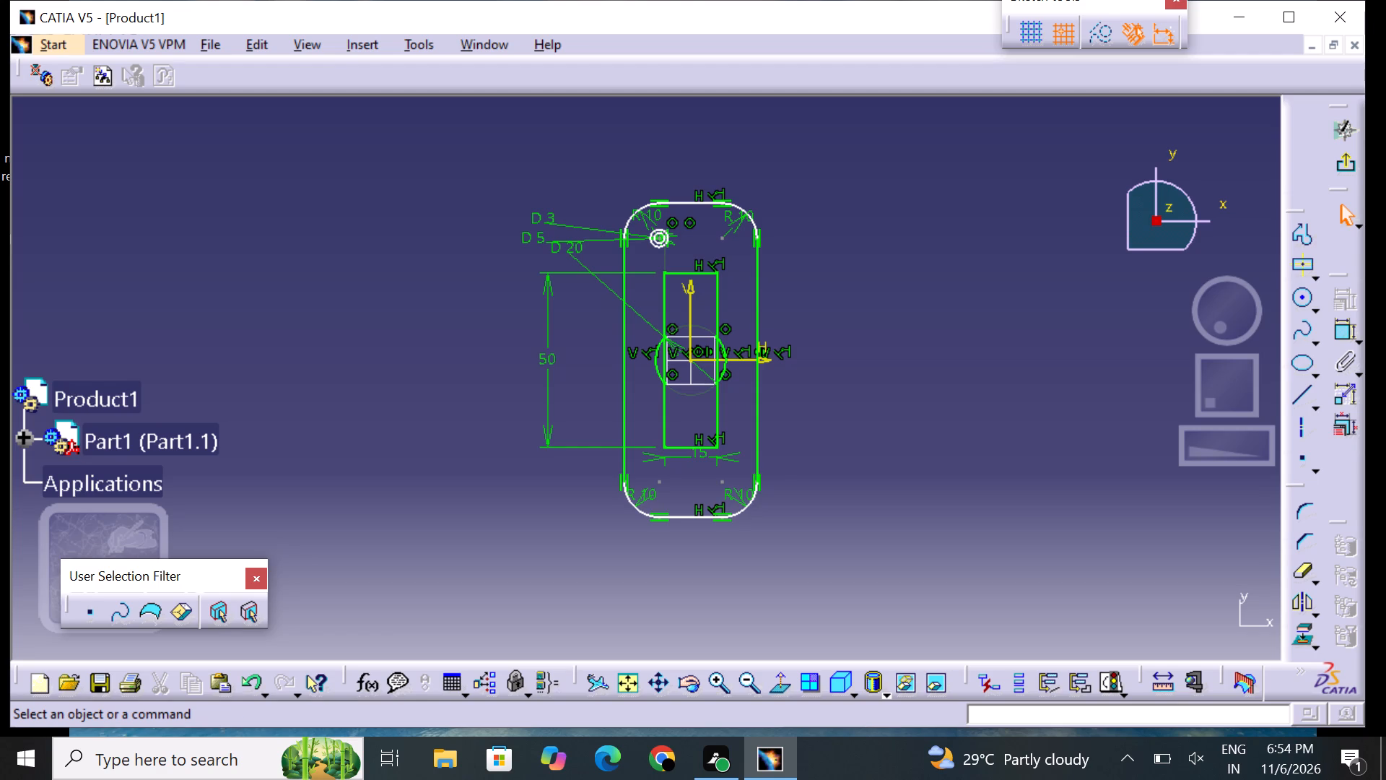
Delete the concentric 5 mm and 3 mm circles at the corner of the rounded outline.
click(650, 239)
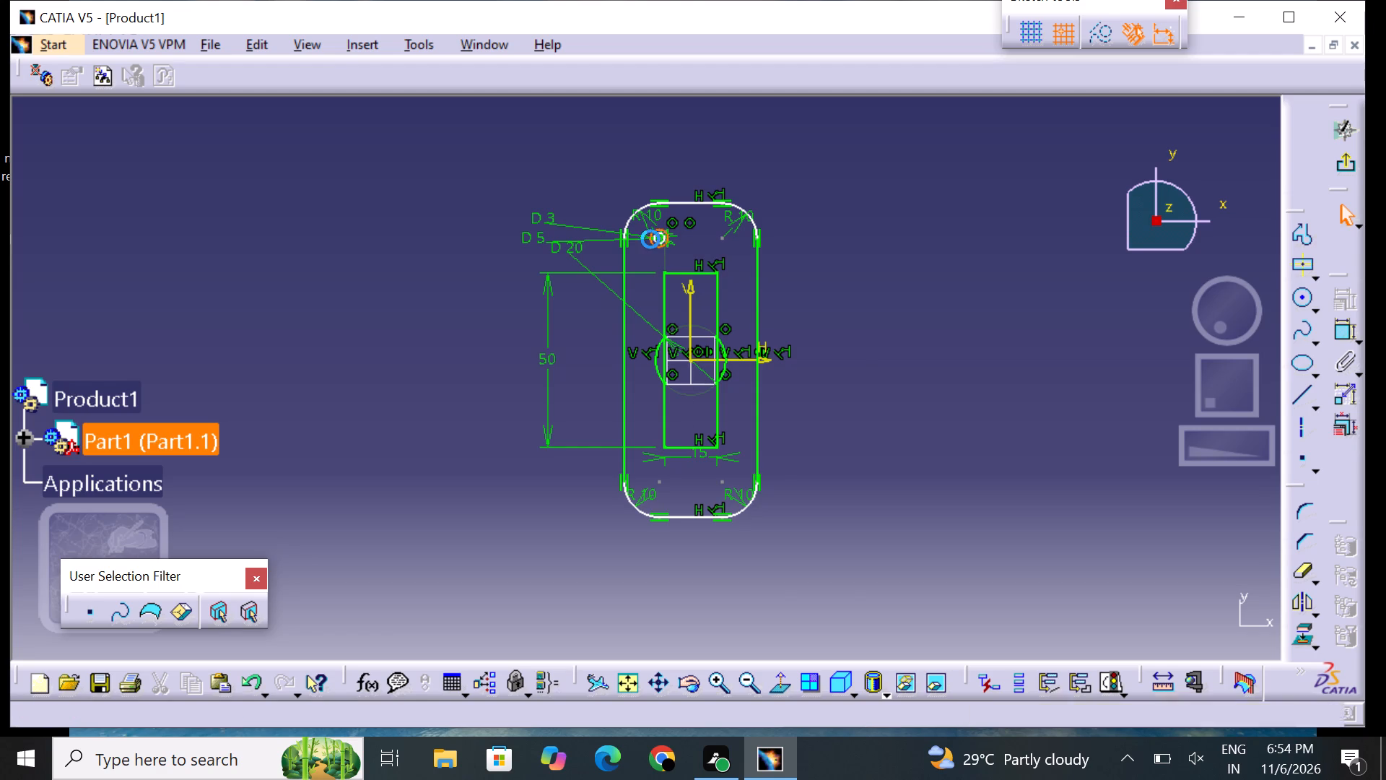
right_click(650, 239)
click(771, 522)
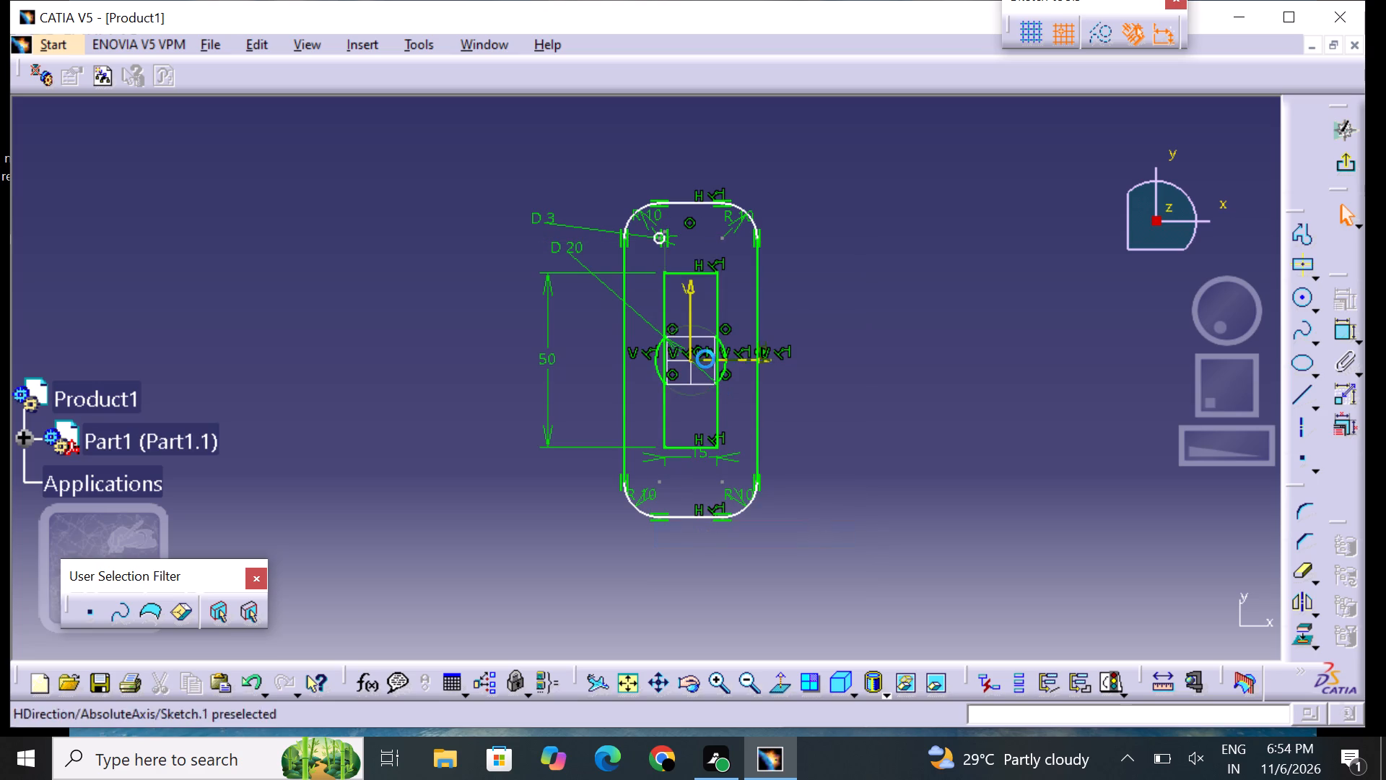
click(663, 240)
right_drag(663, 240, 646, 252)
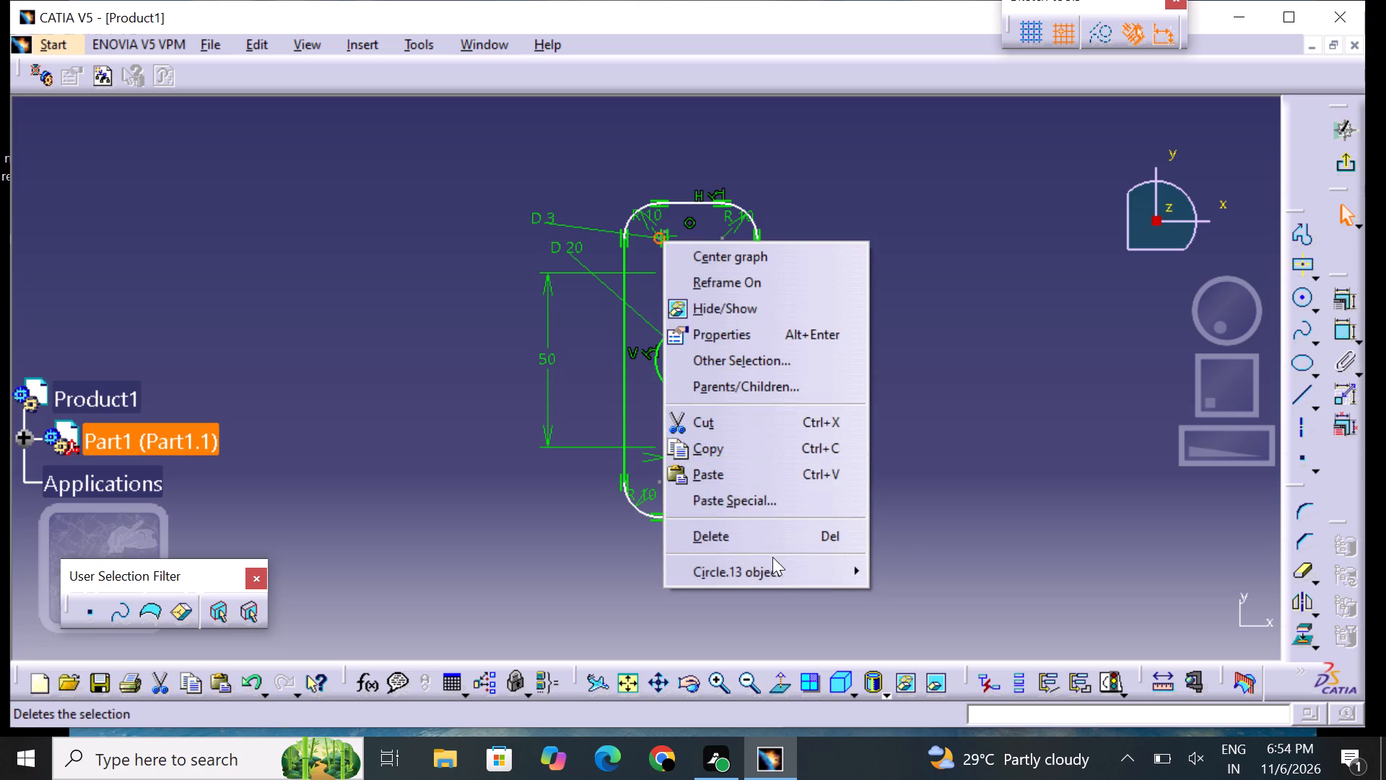
click(776, 534)
Examine the remaining sketch geometry of the rounded outline and the arced slot.
drag(871, 451, 871, 441)
middle_drag(829, 295, 801, 325)
right_drag(767, 356, 757, 371)
middle_drag(801, 325, 777, 341)
middle_drag(781, 337, 815, 296)
scroll(815, 296, up, 1)
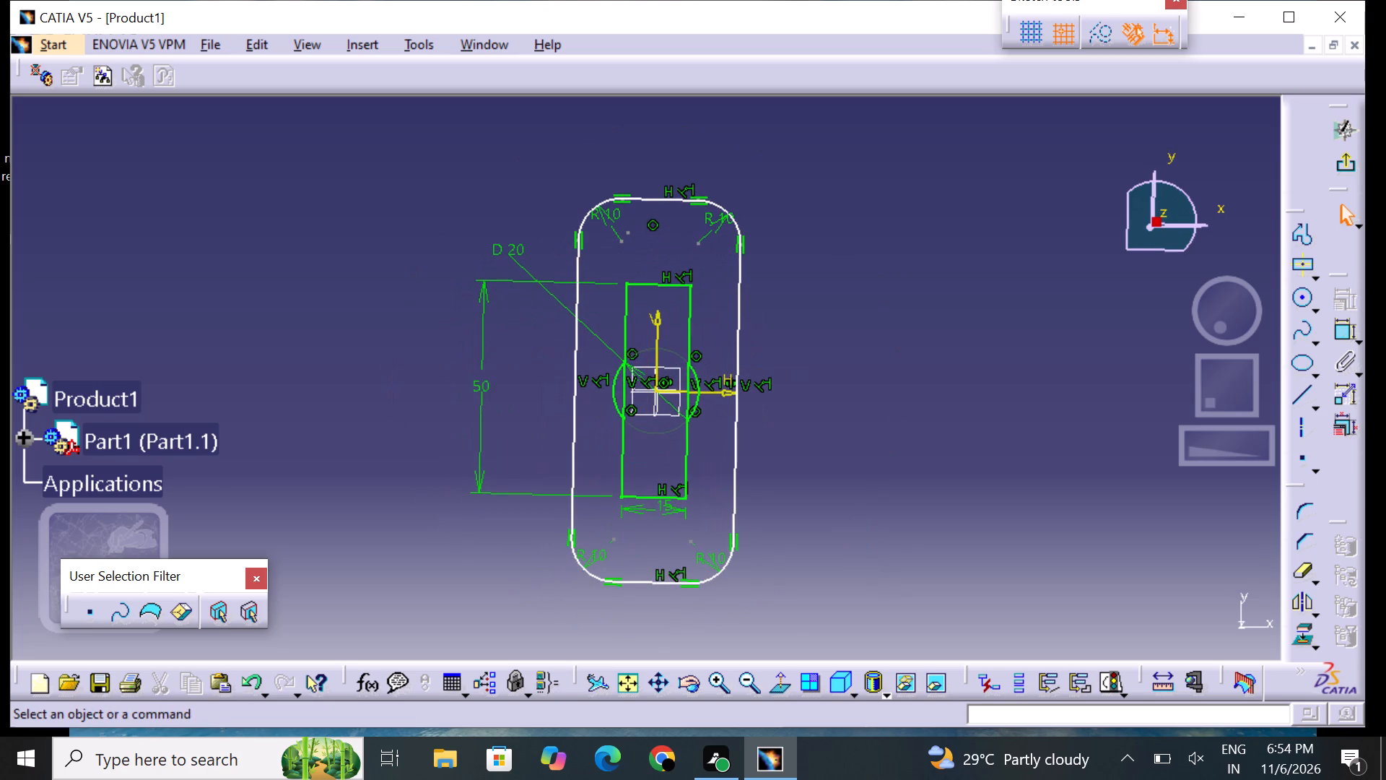
right_drag(816, 295, 815, 275)
middle_drag(816, 295, 815, 275)
middle_drag(783, 263, 783, 262)
right_drag(783, 263, 783, 262)
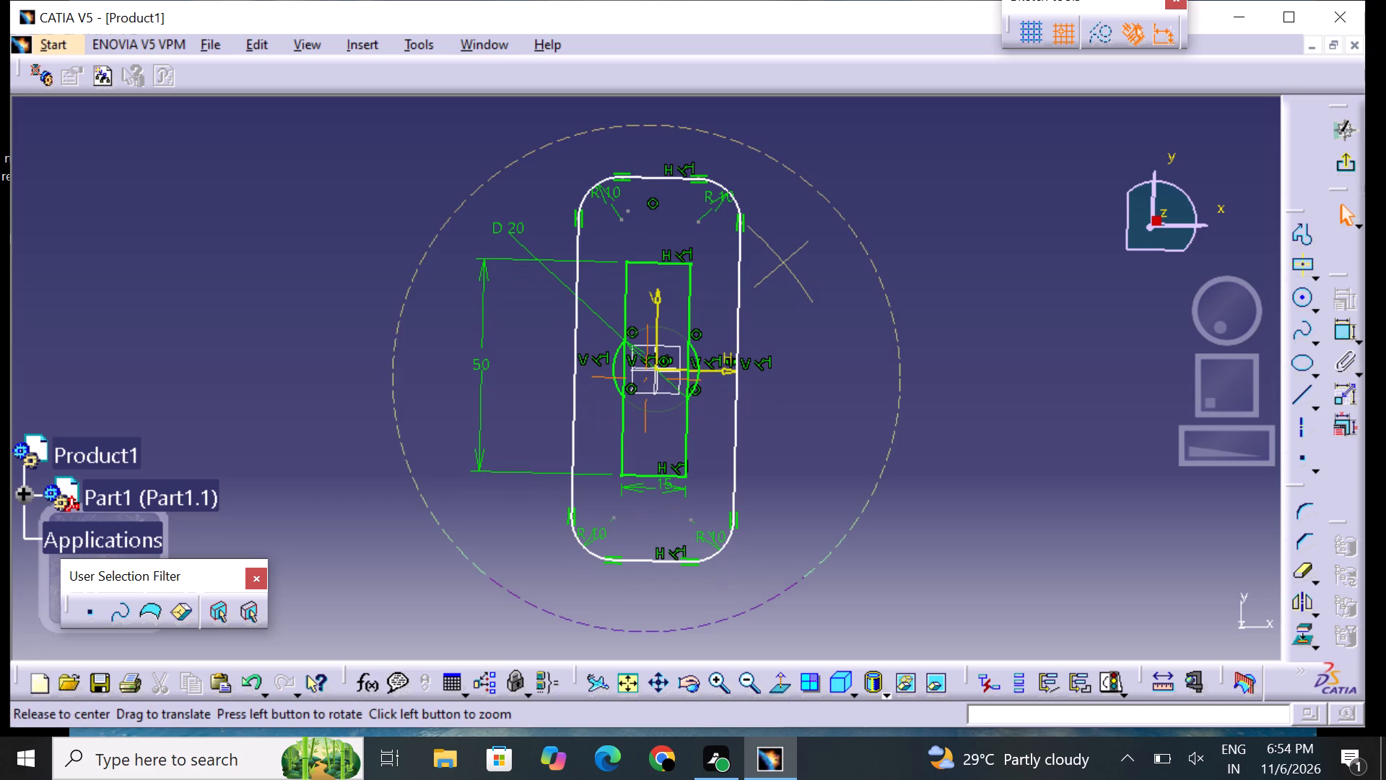
right_drag(783, 262, 782, 255)
middle_drag(783, 262, 782, 255)
middle_drag(778, 256, 894, 265)
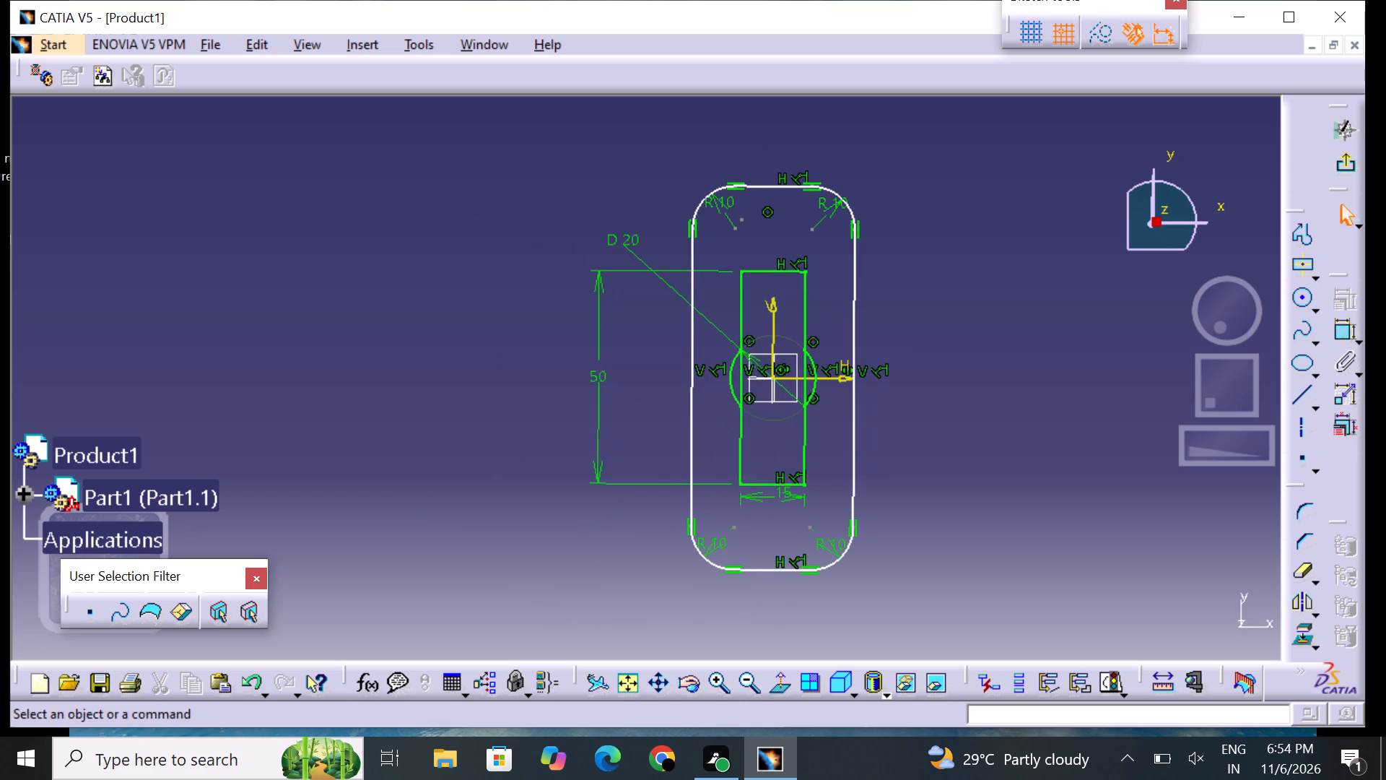
middle_drag(938, 251, 831, 276)
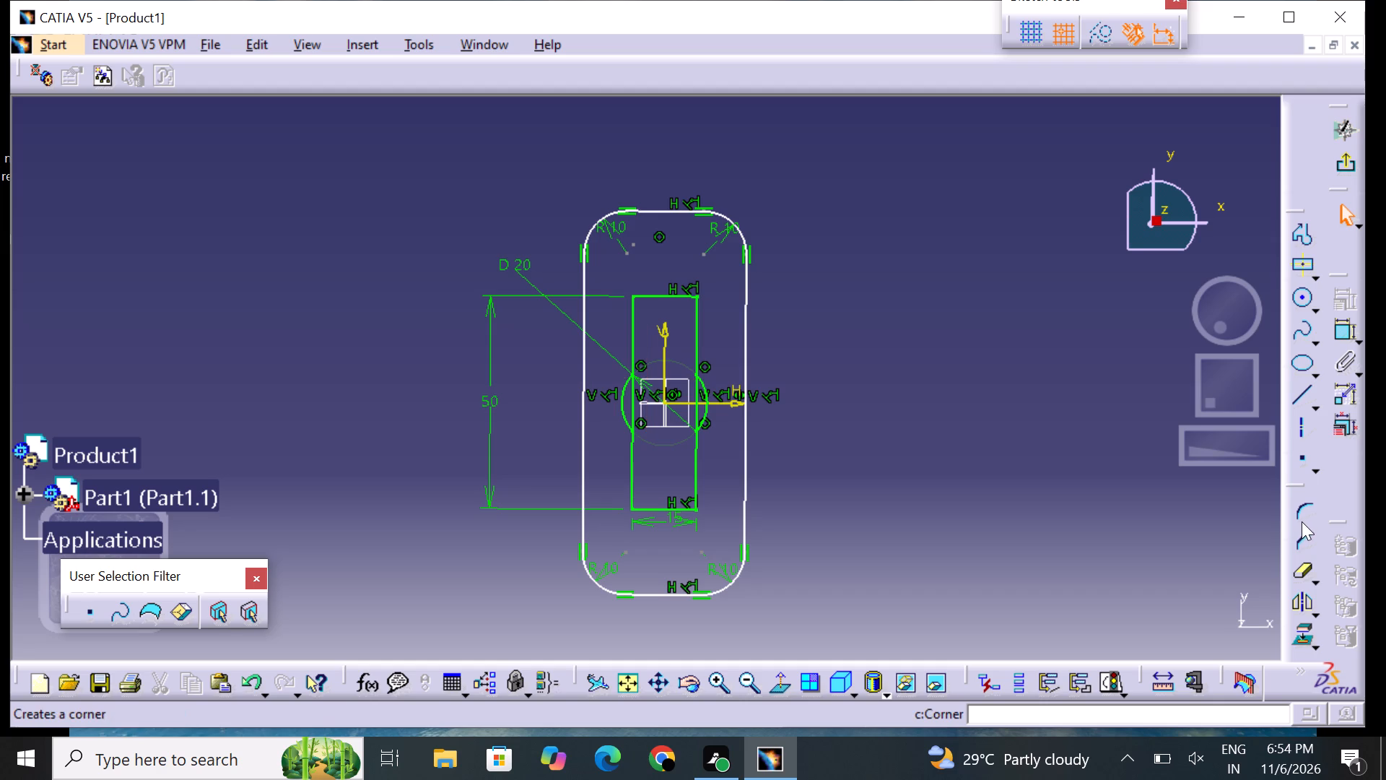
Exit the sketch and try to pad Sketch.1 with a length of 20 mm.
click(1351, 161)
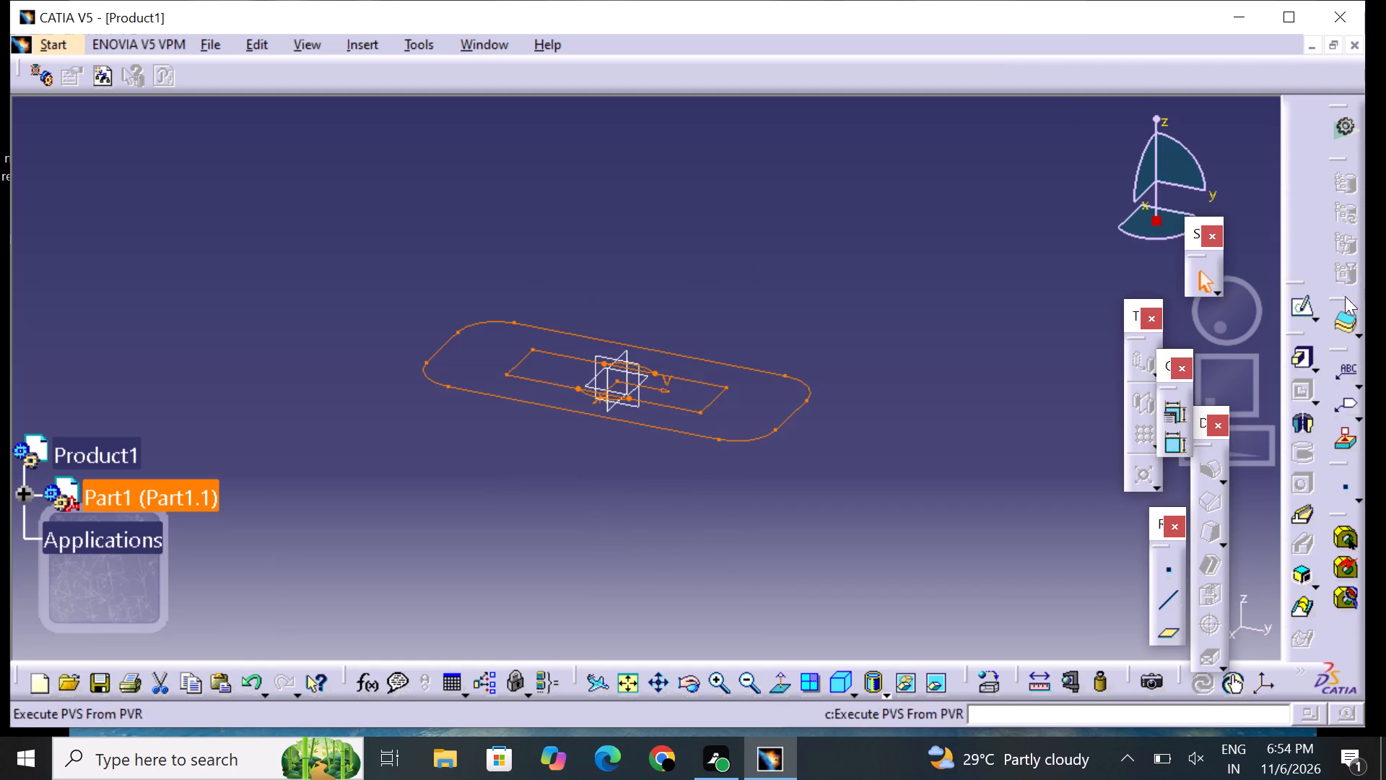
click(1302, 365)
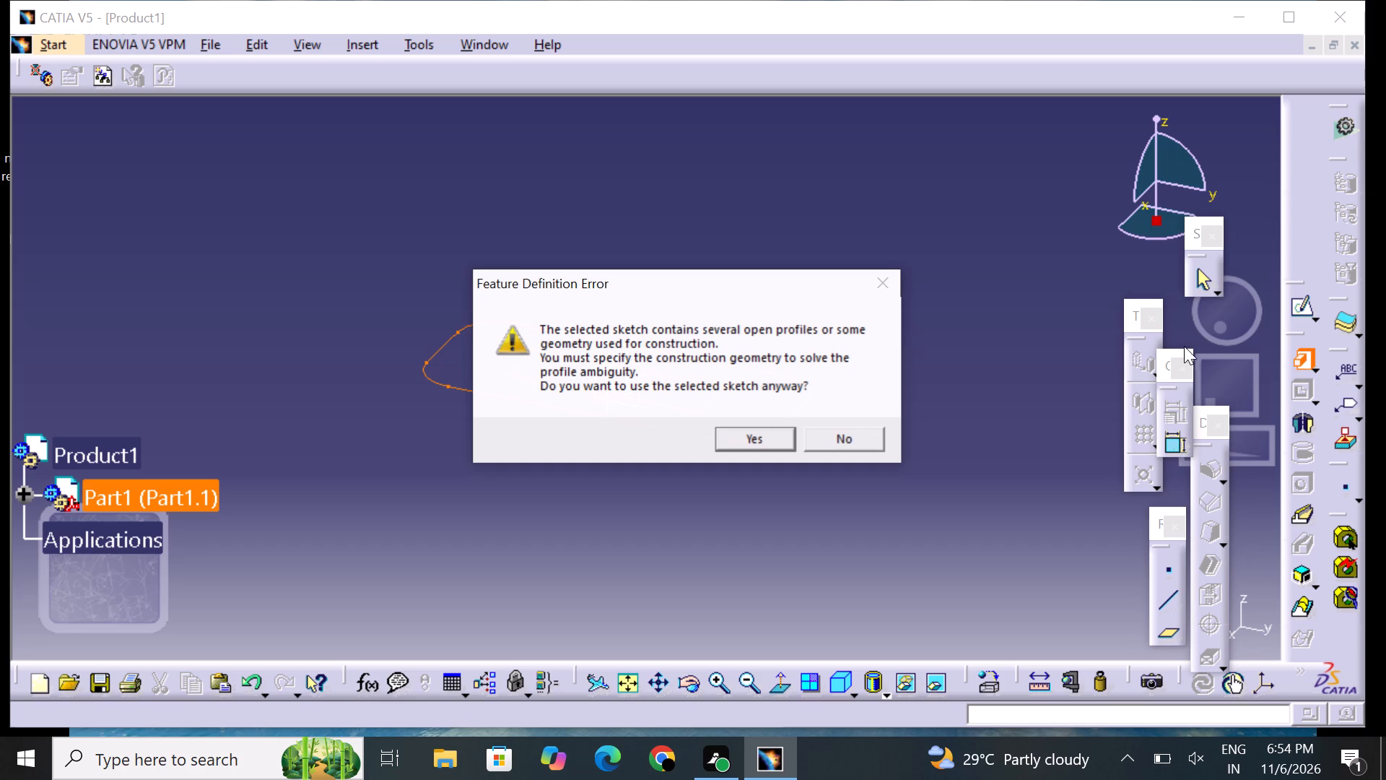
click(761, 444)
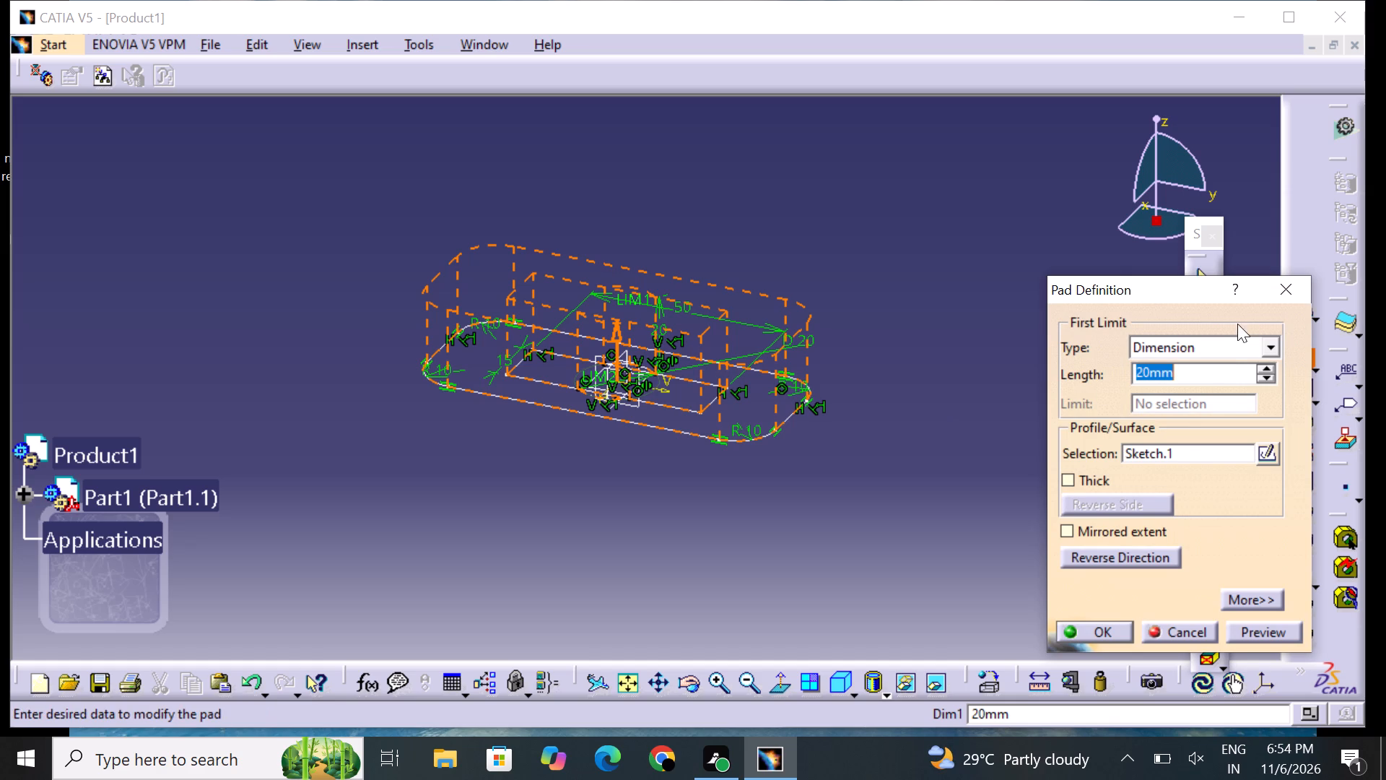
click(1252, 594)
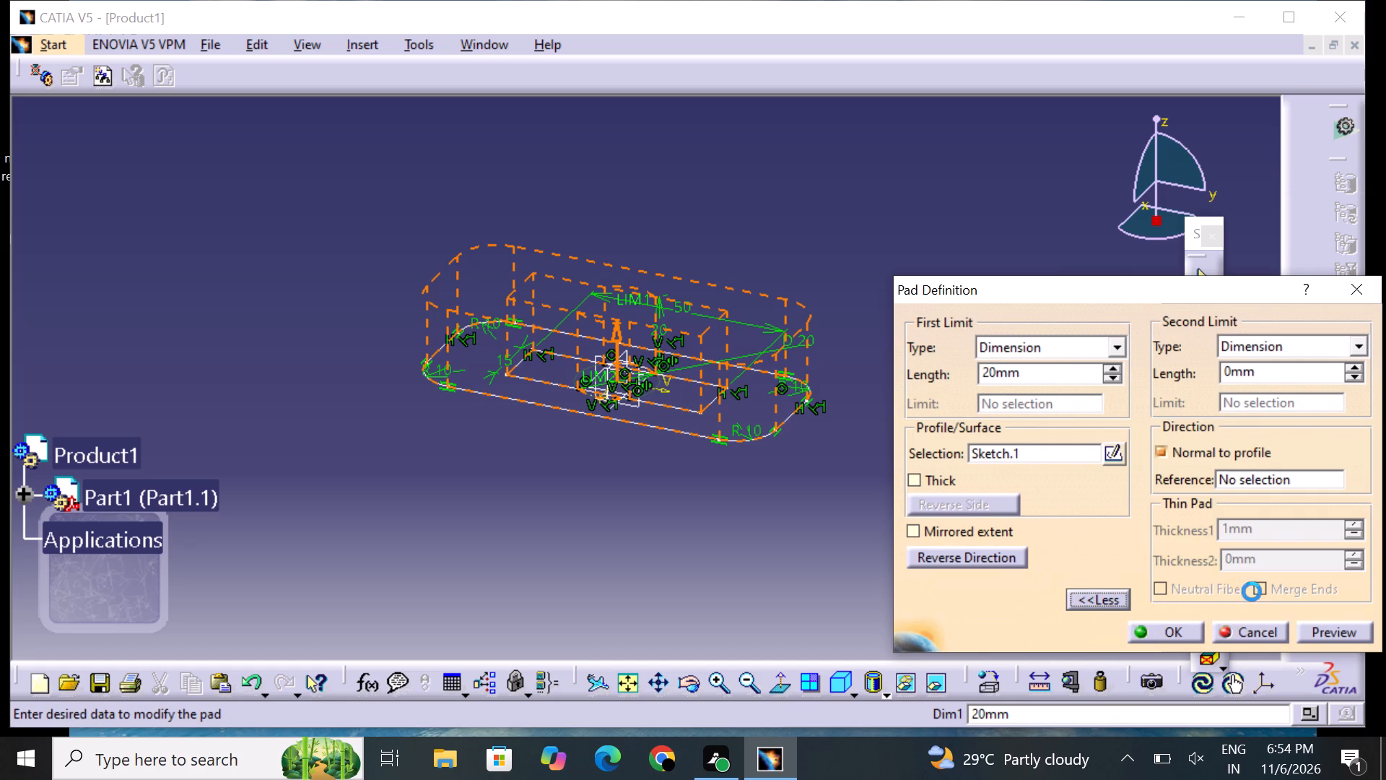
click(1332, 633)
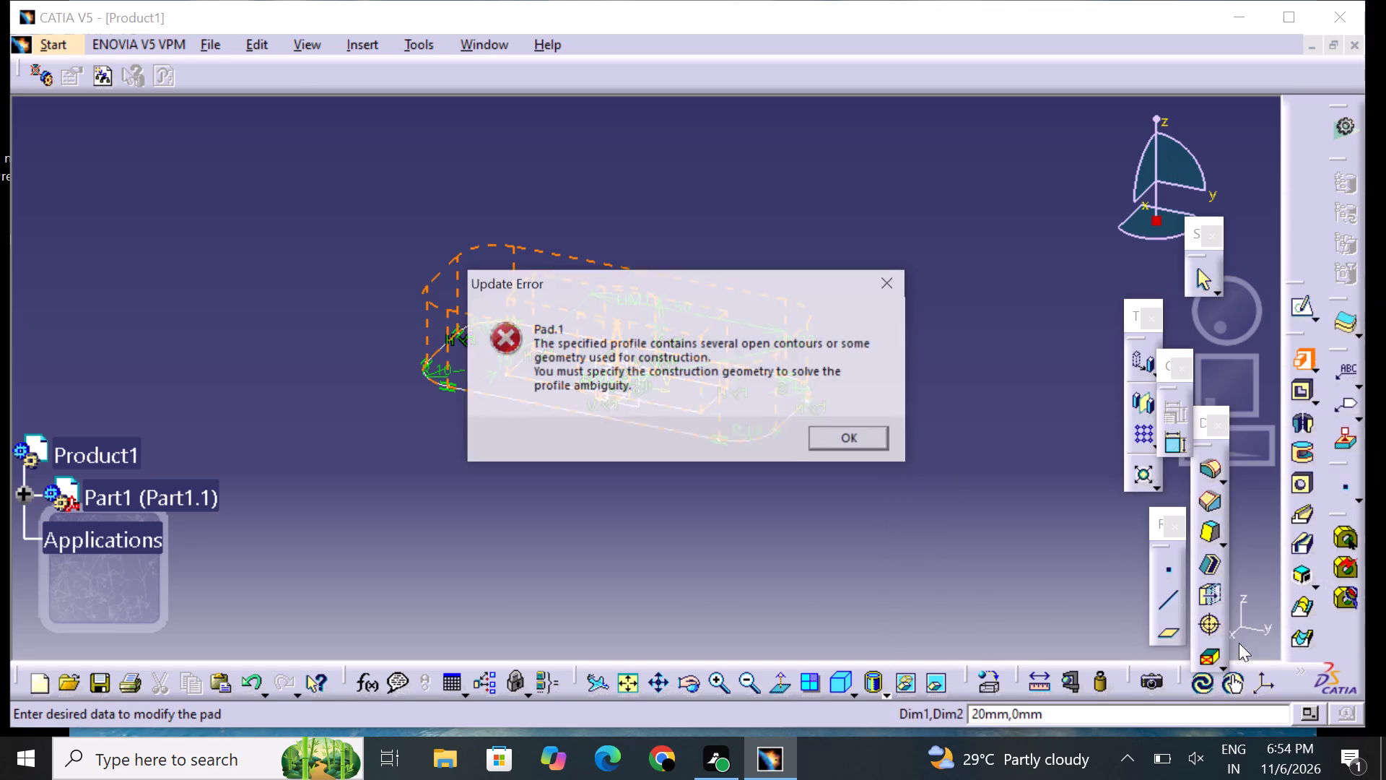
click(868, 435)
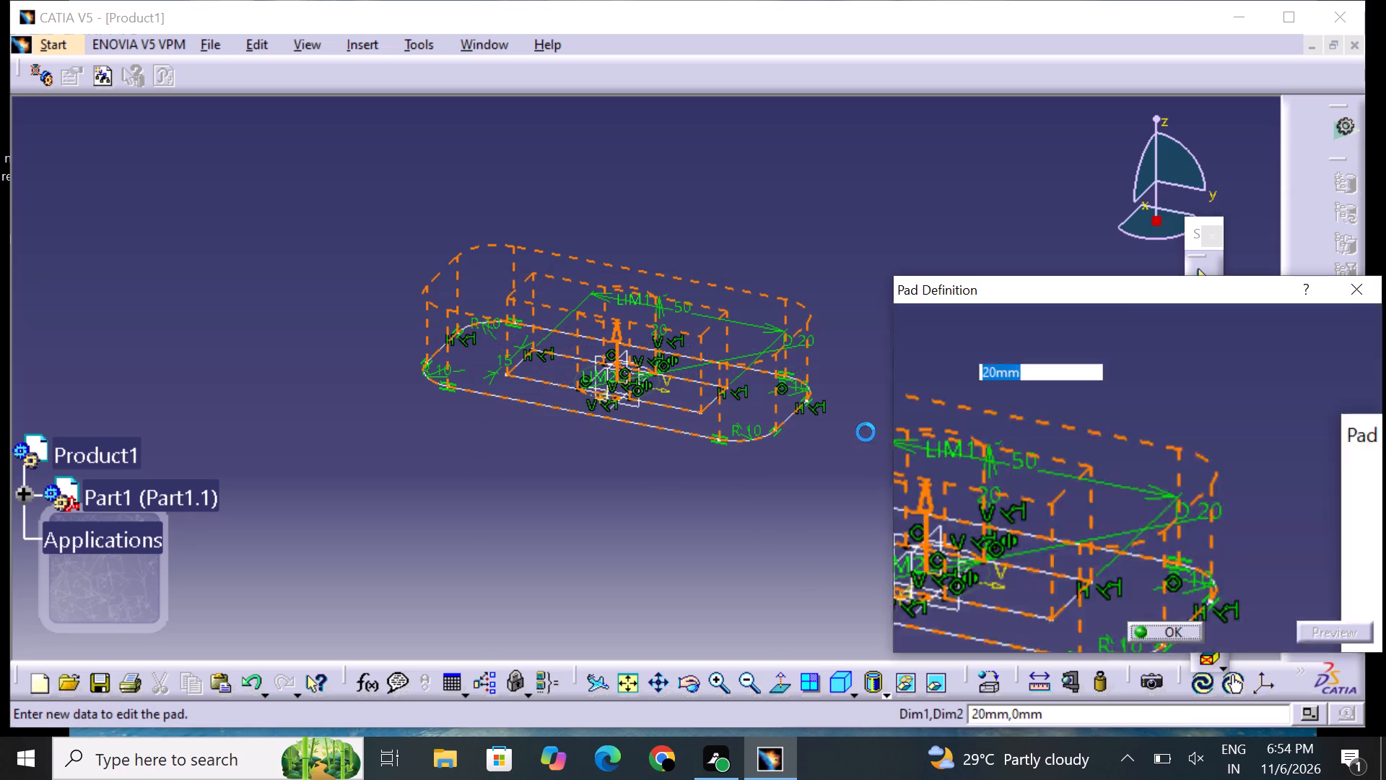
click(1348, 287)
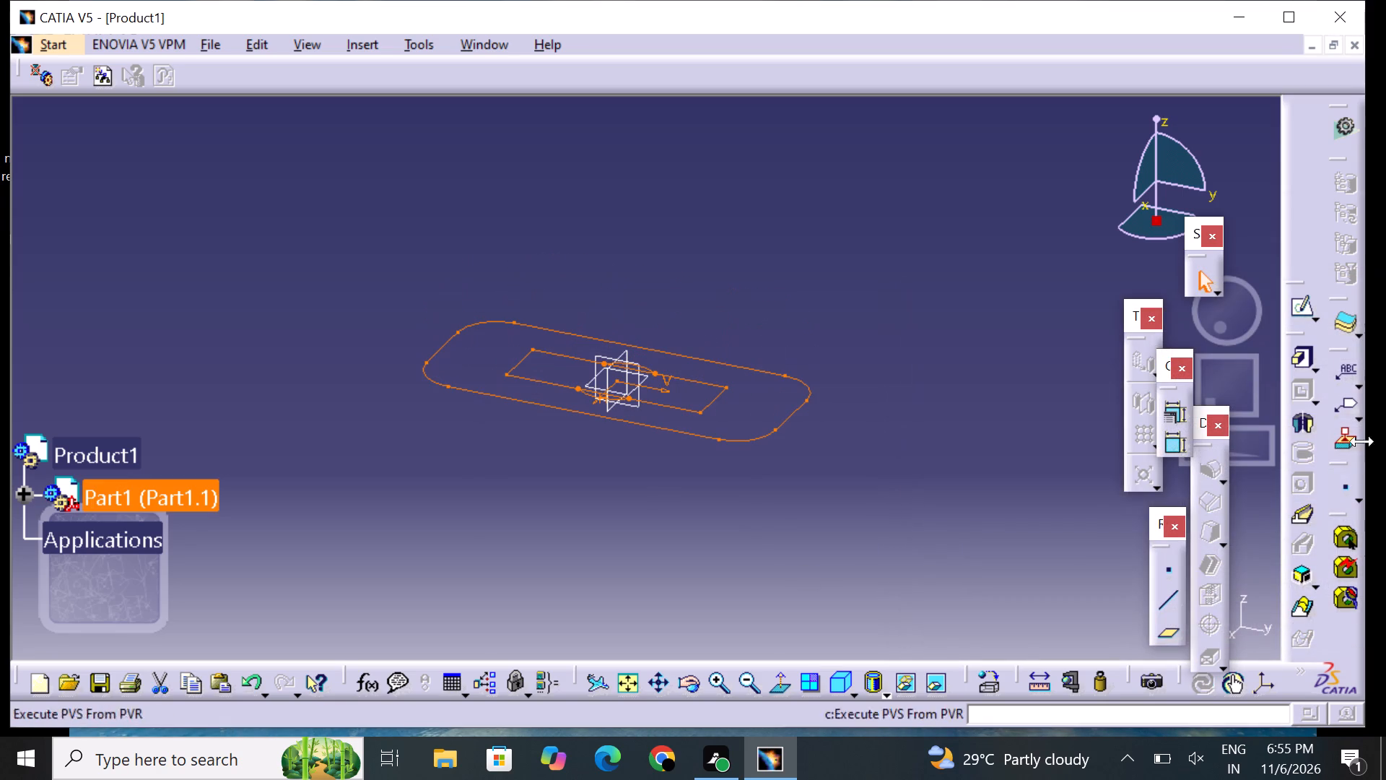
Reopen Sketch.1 for editing.
click(1294, 304)
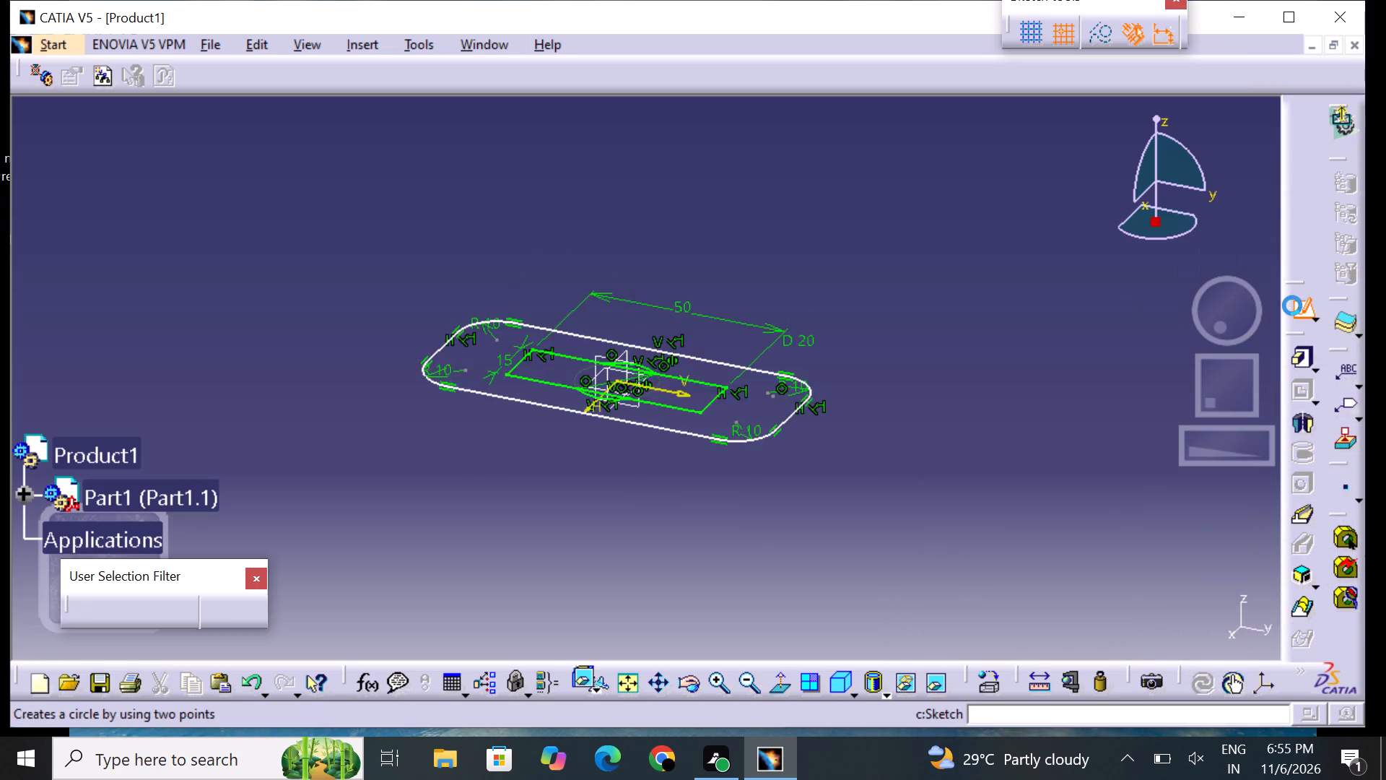
middle_drag(1060, 412, 1062, 396)
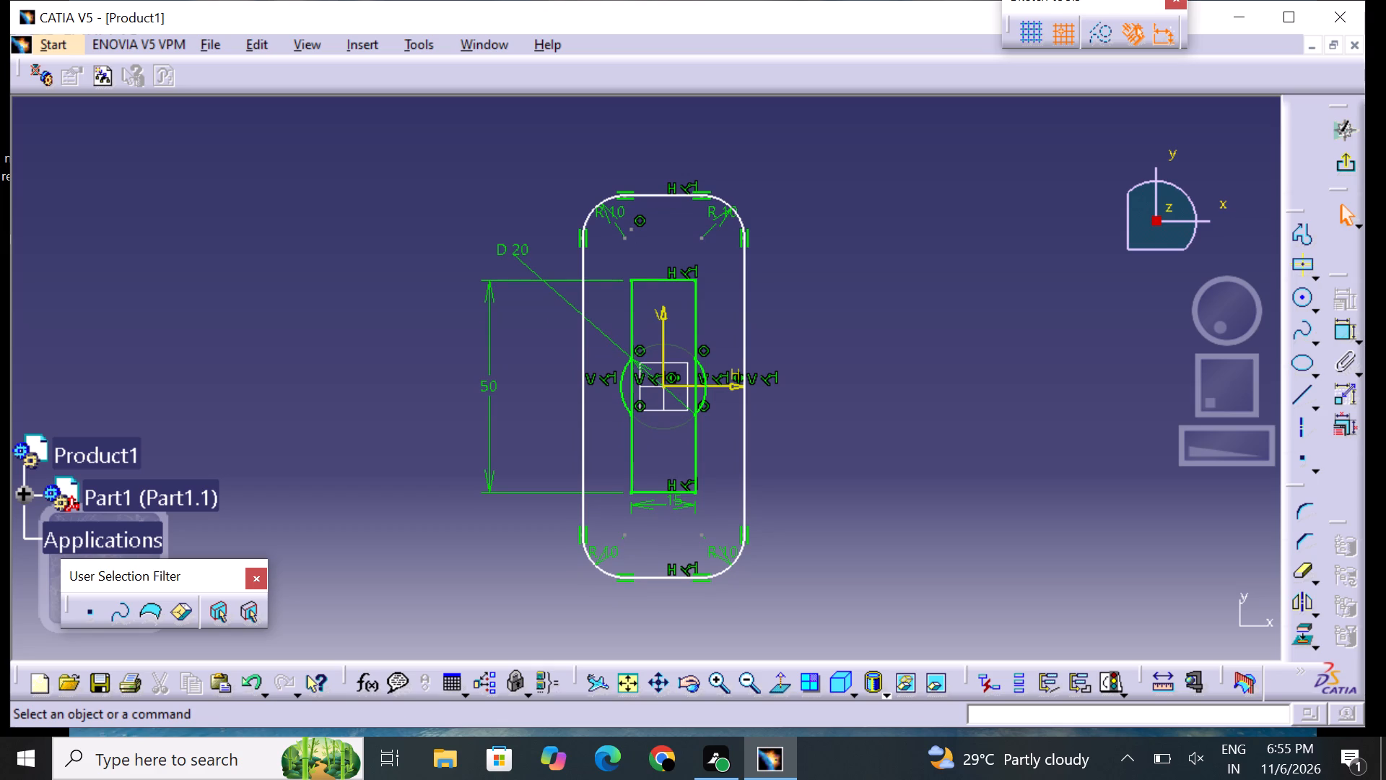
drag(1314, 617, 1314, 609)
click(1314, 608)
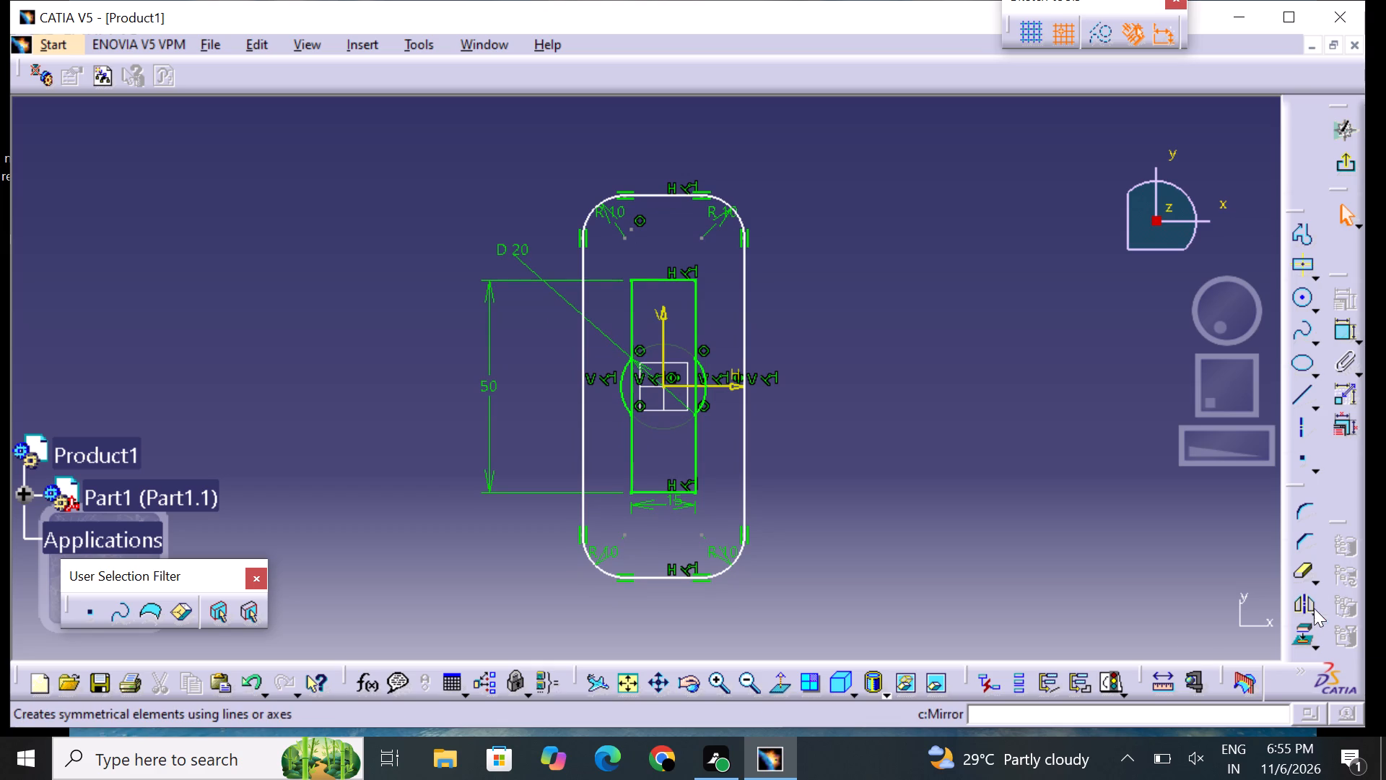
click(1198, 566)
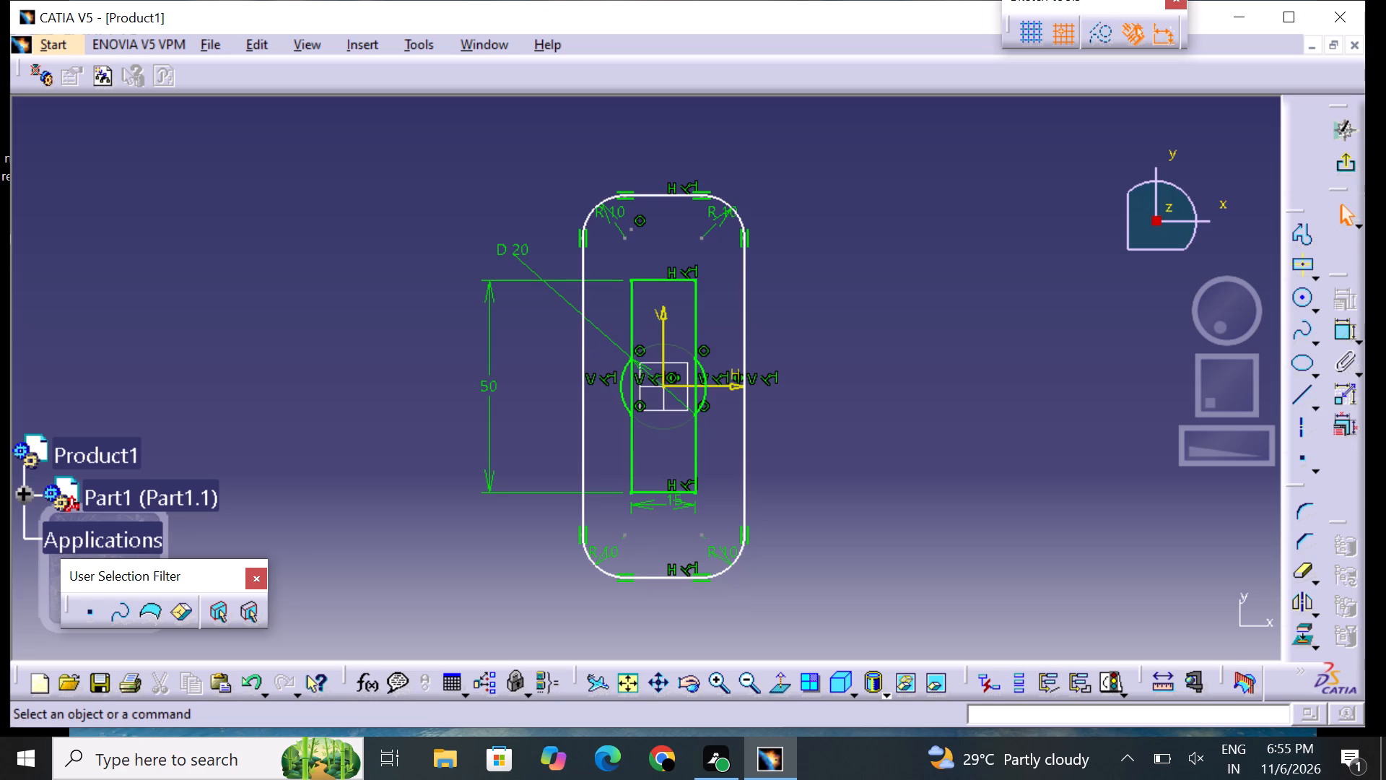
Delete all four lines of the inner 15 by 50 mm slot rectangle.
click(696, 423)
right_click(696, 423)
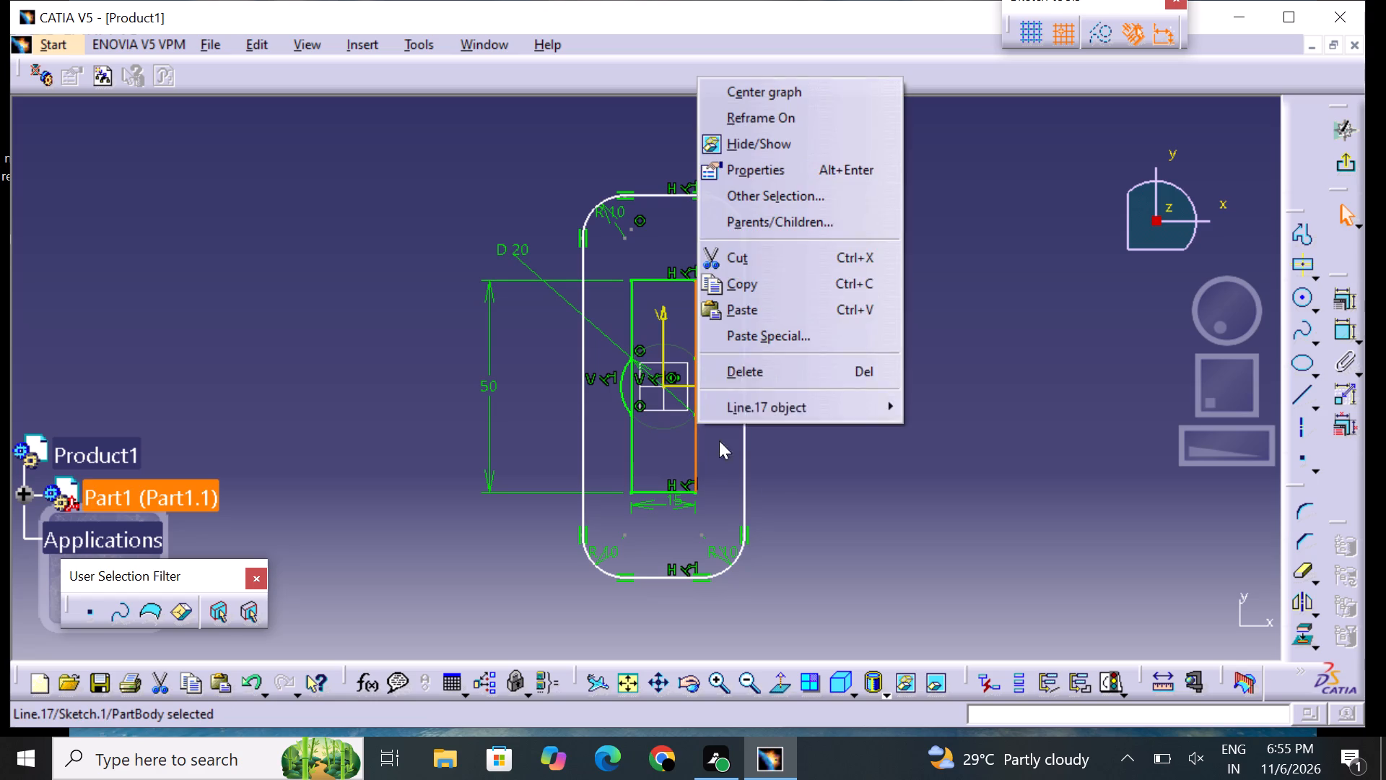
click(810, 369)
click(658, 279)
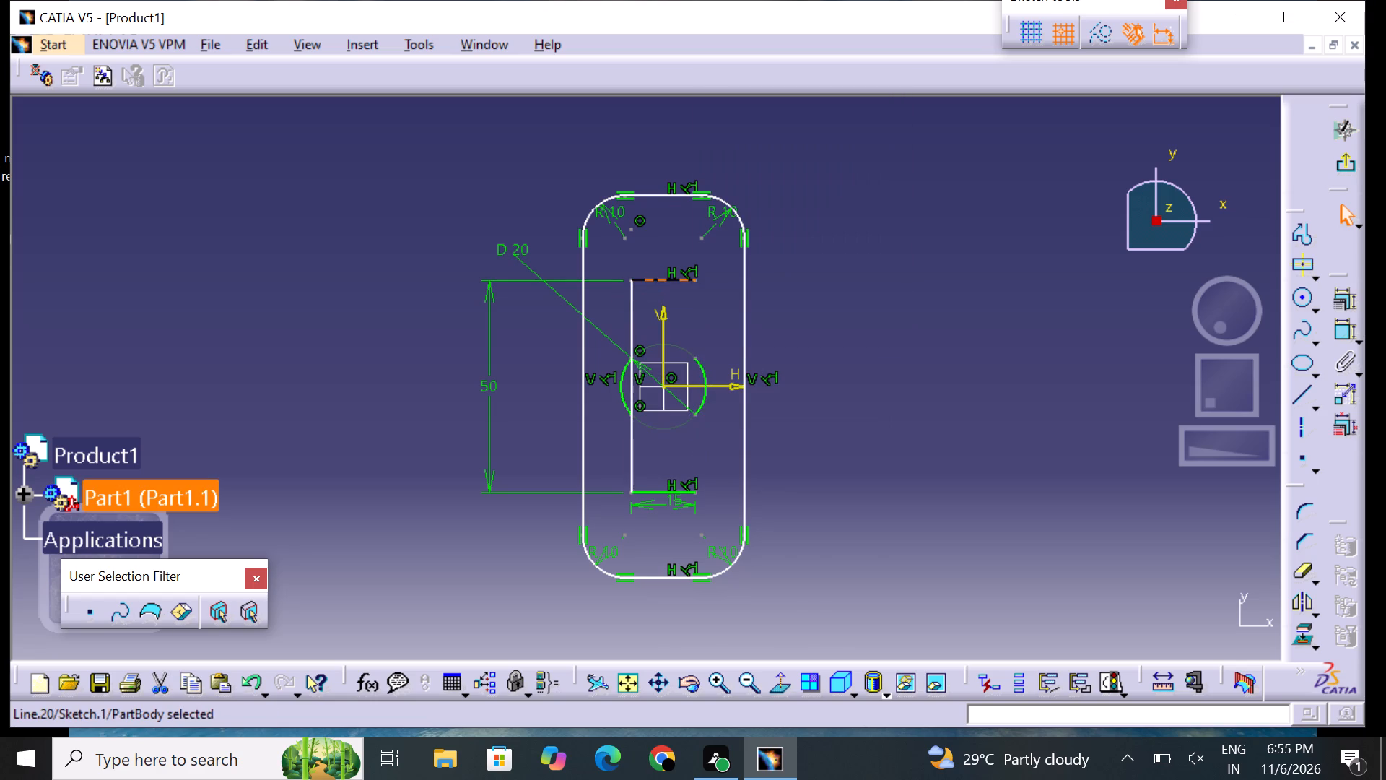
right_click(658, 279)
click(837, 582)
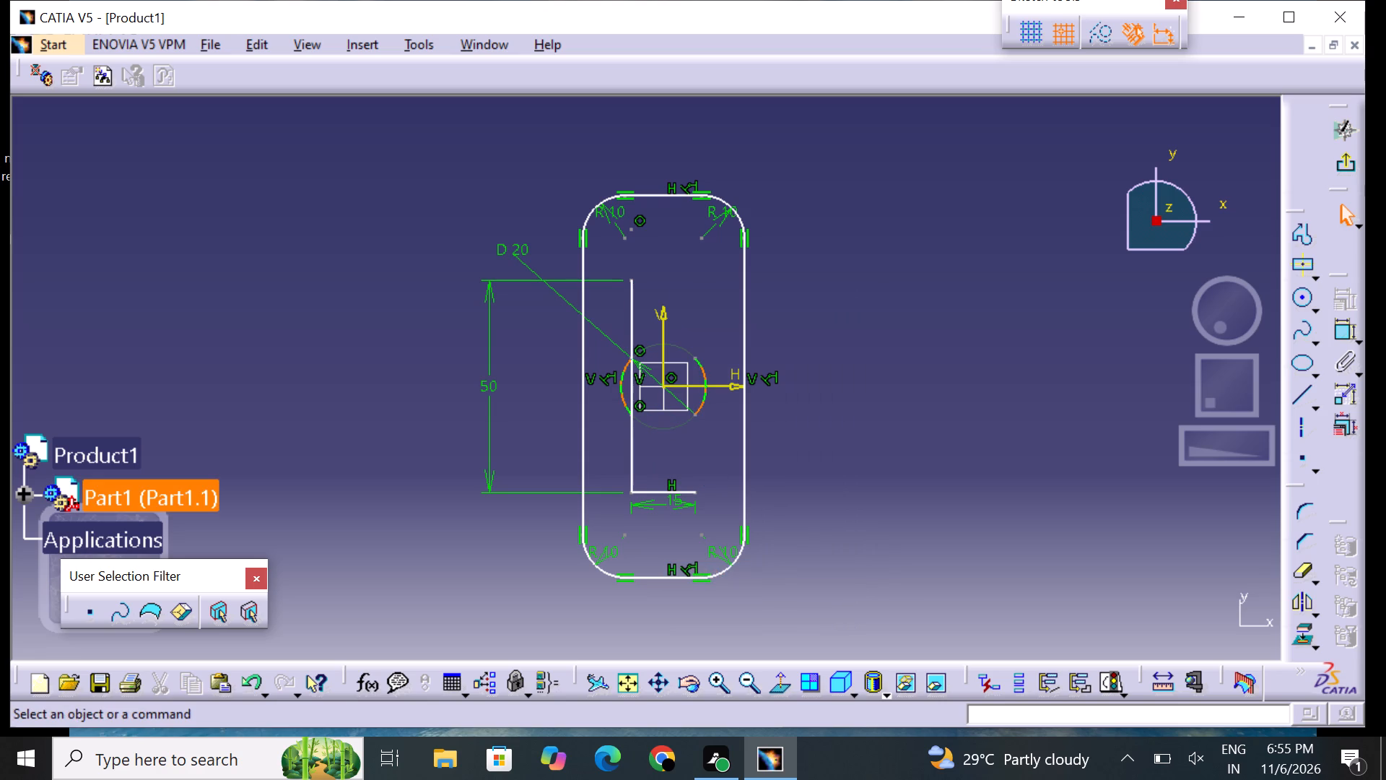
click(629, 438)
right_click(629, 438)
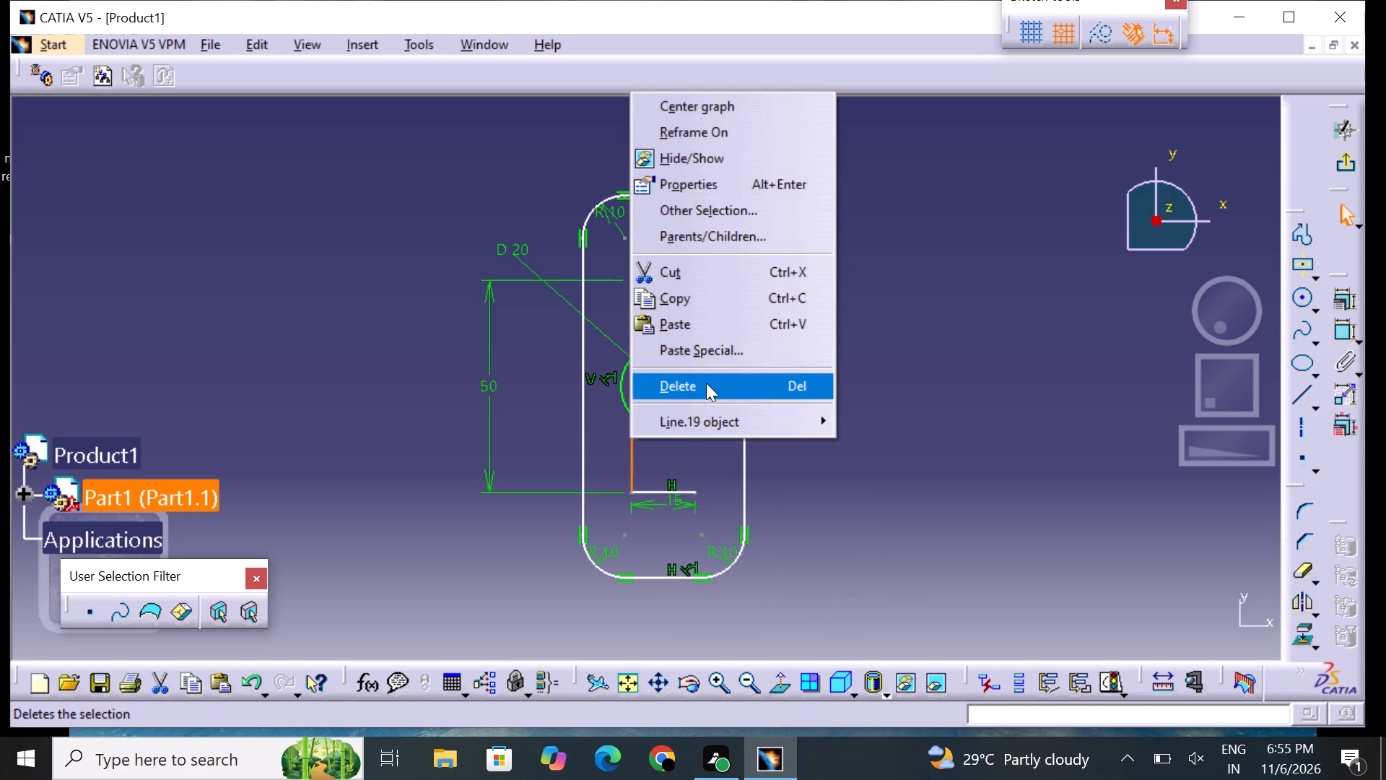
click(707, 381)
click(678, 495)
right_click(677, 495)
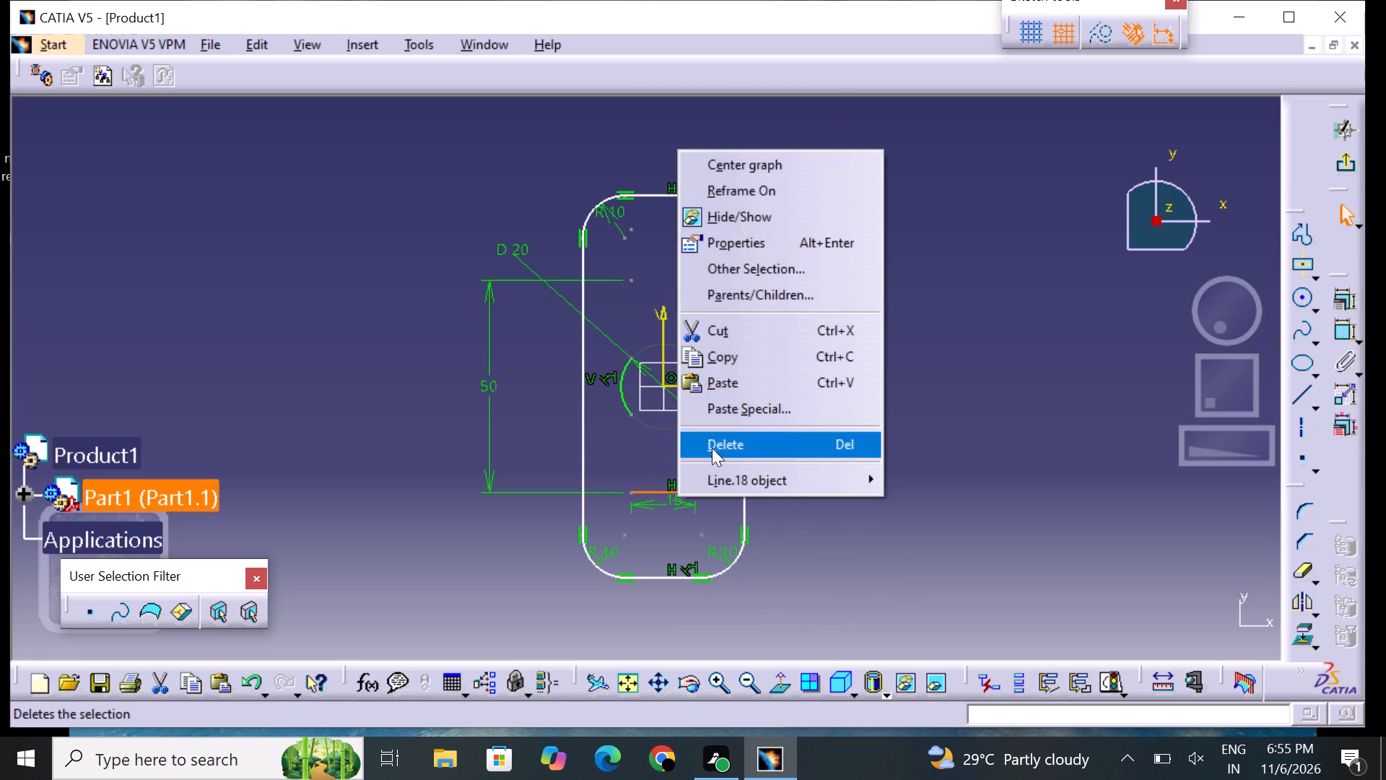
click(712, 446)
Delete the two 20 mm diameter arcs on either side of the former slot.
click(702, 407)
right_click(702, 407)
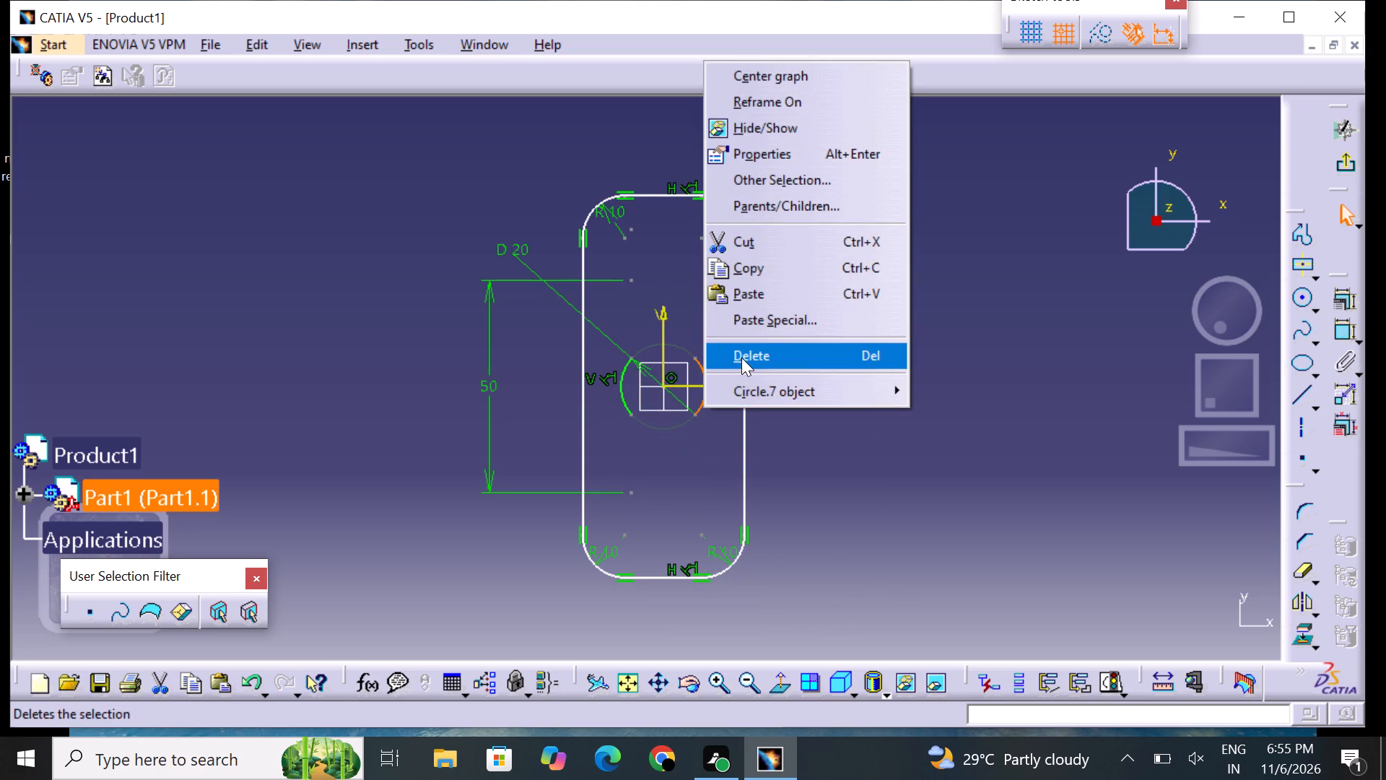
drag(741, 357, 743, 364)
click(629, 412)
right_click(629, 411)
click(671, 360)
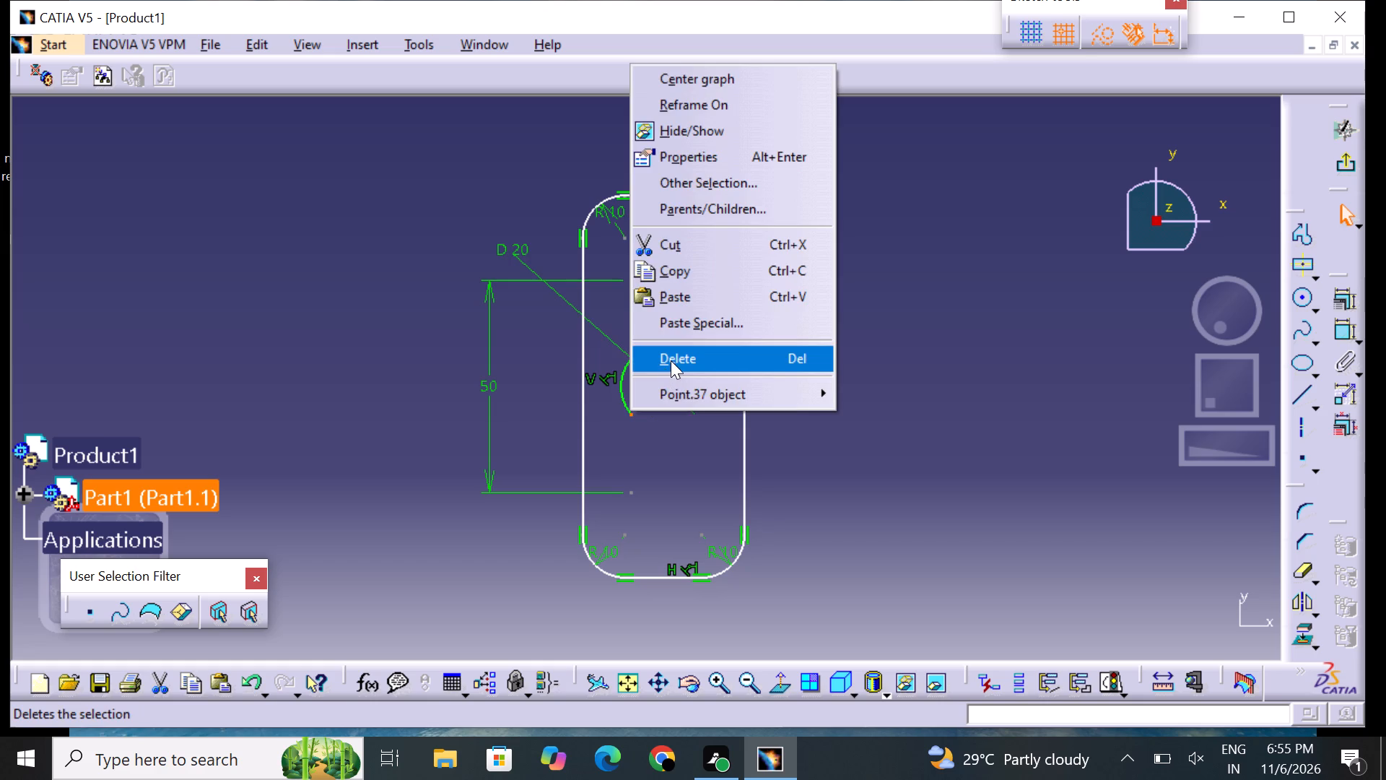
Delete the leftover points inside the rounded outline together with the 50 mm dimension.
drag(622, 220, 622, 223)
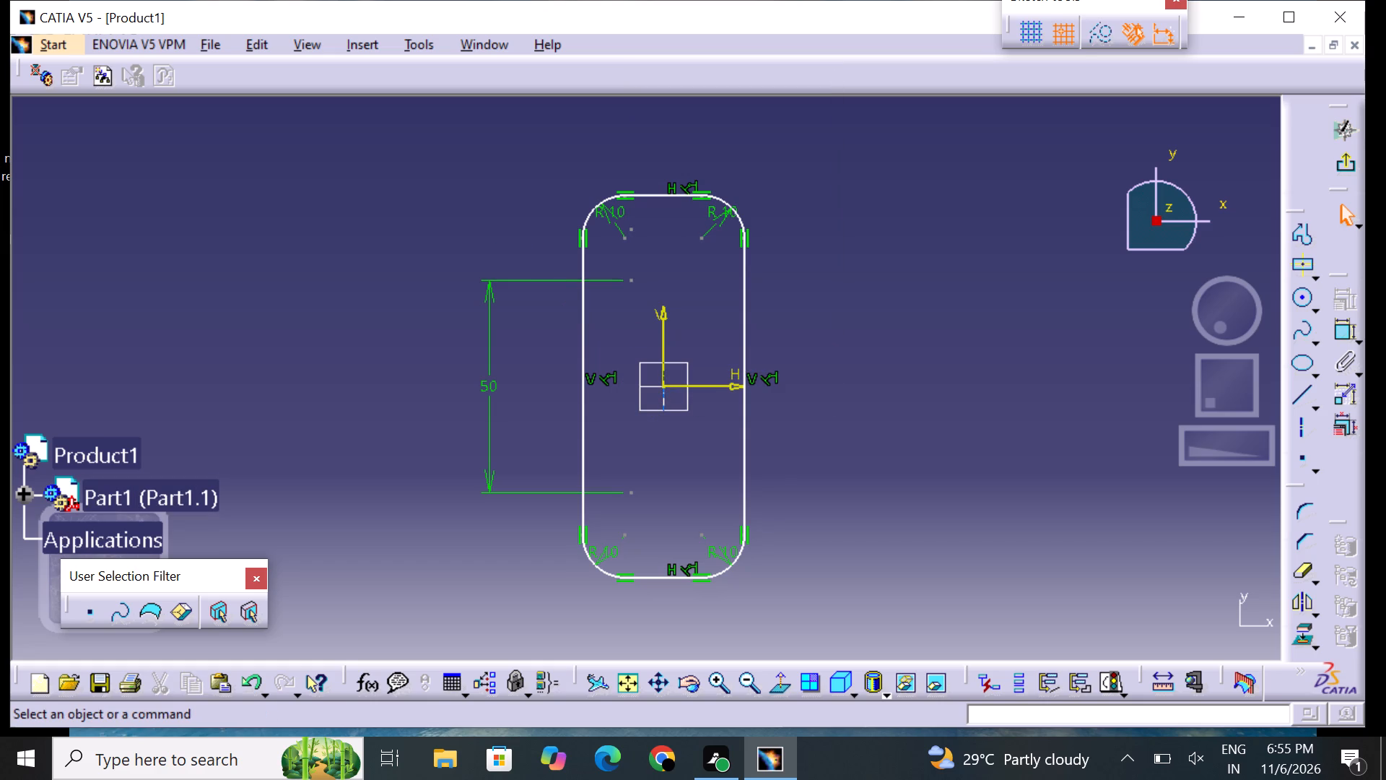
drag(622, 223, 666, 519)
right_click(696, 516)
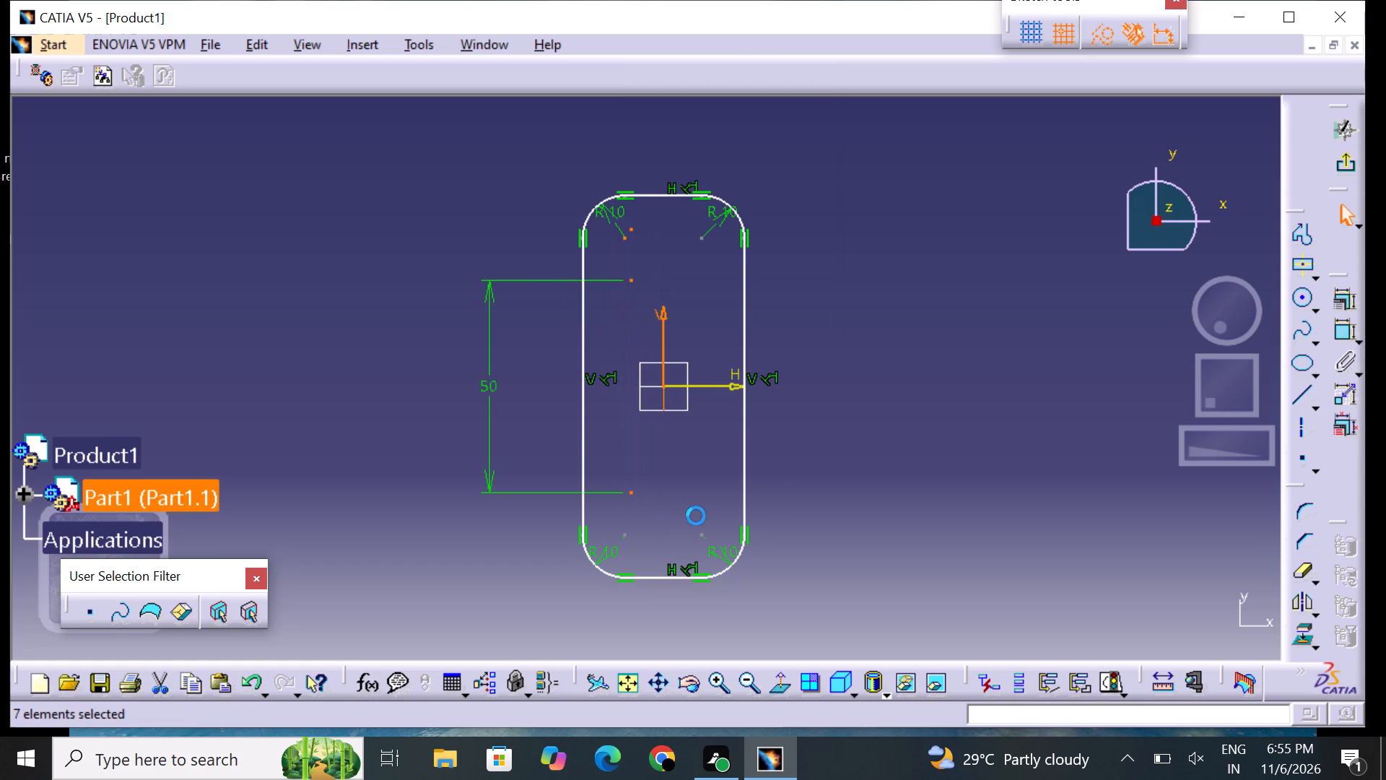
key(Delete)
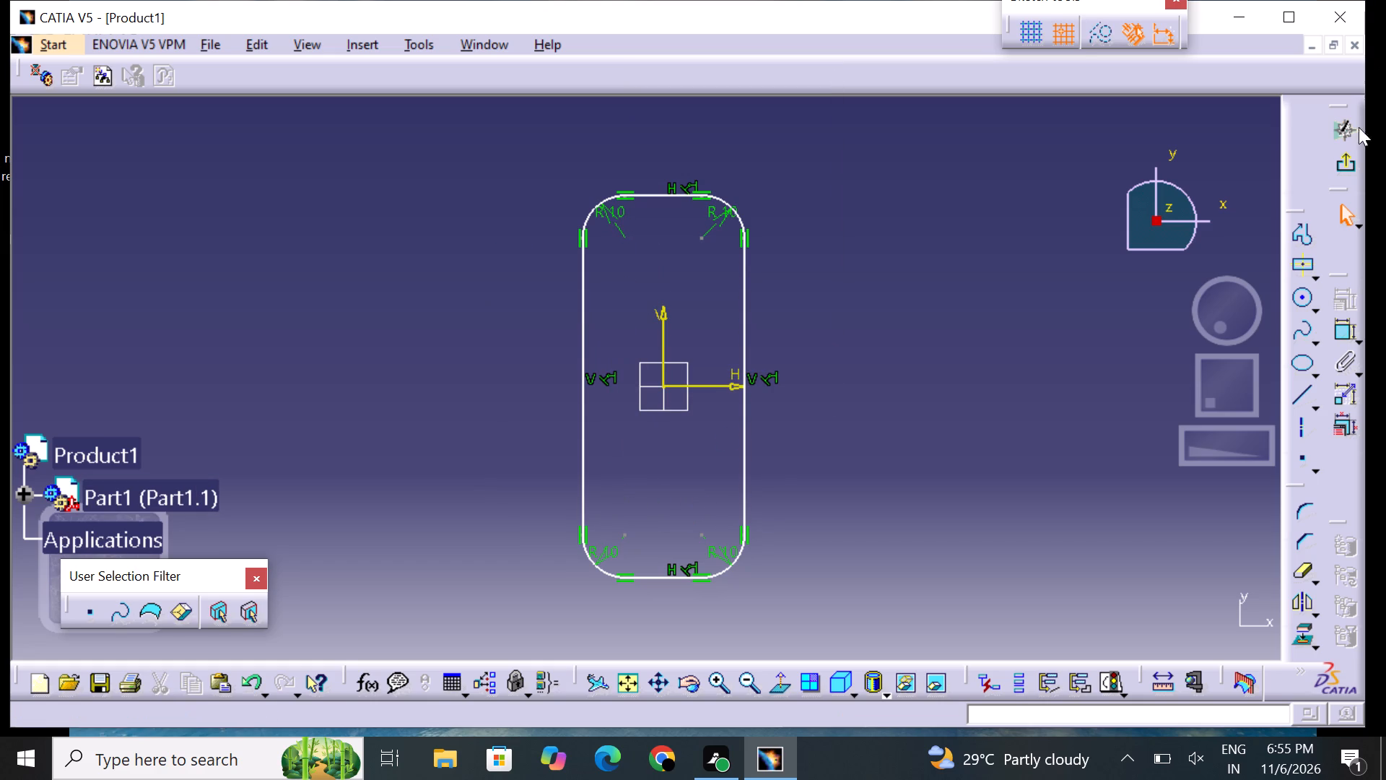
Exit the sketch and pad the rounded rectangle of Sketch.1 to a length of 5 mm.
click(1345, 167)
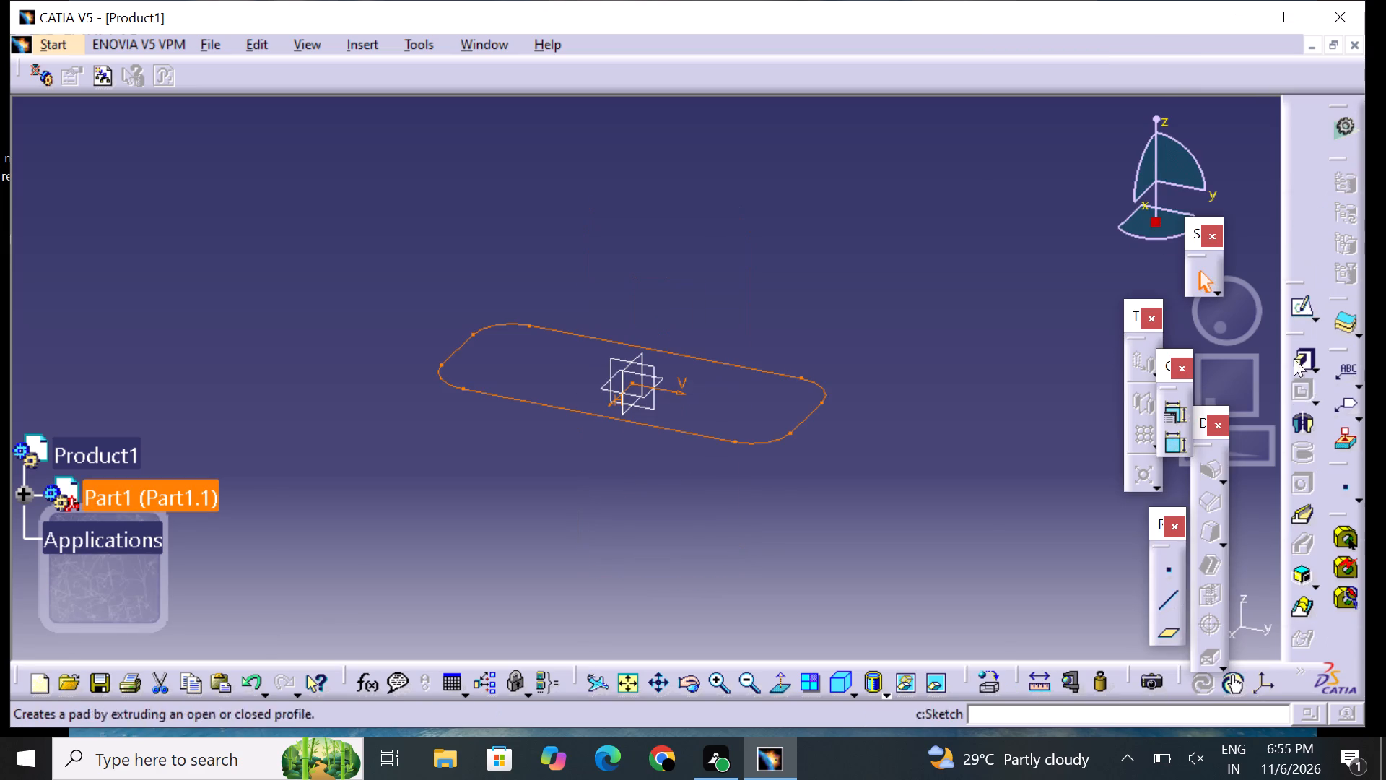
click(1309, 370)
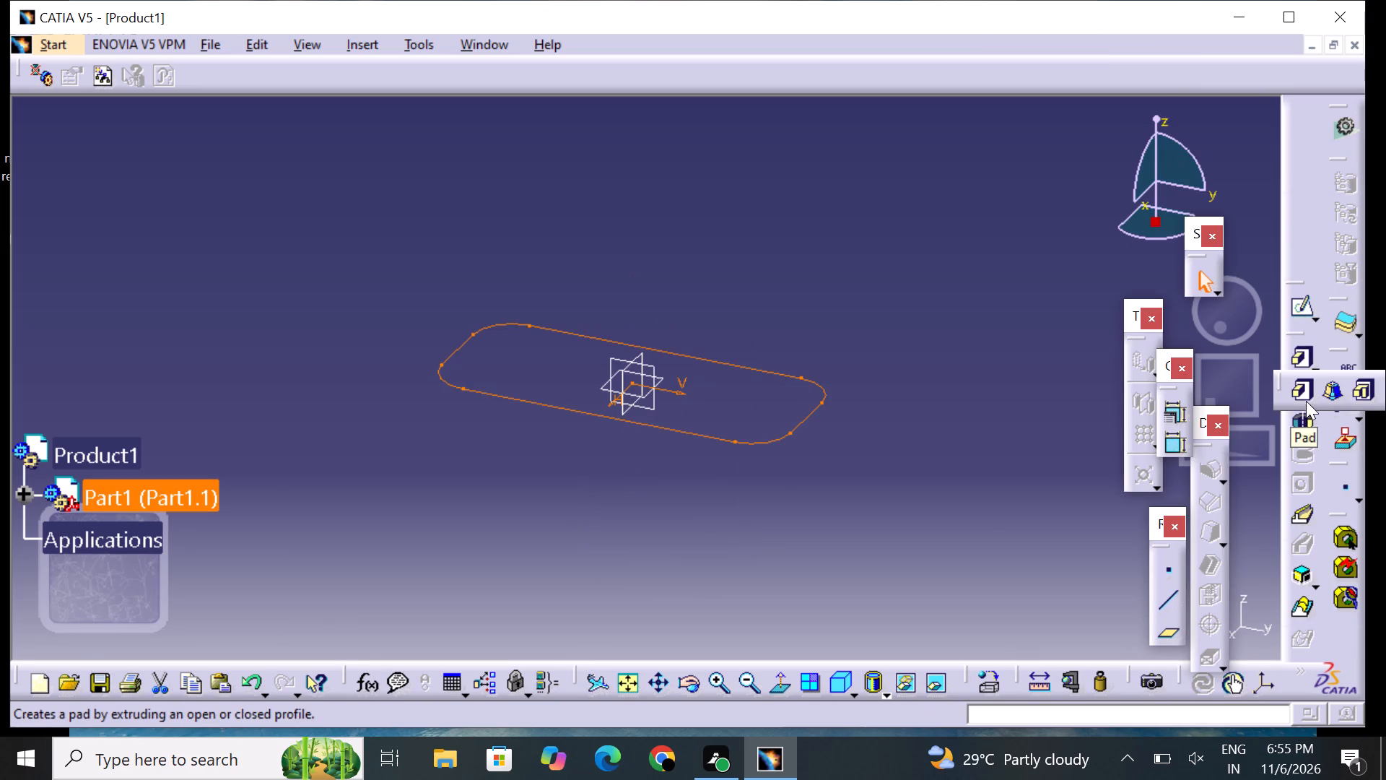
click(1306, 401)
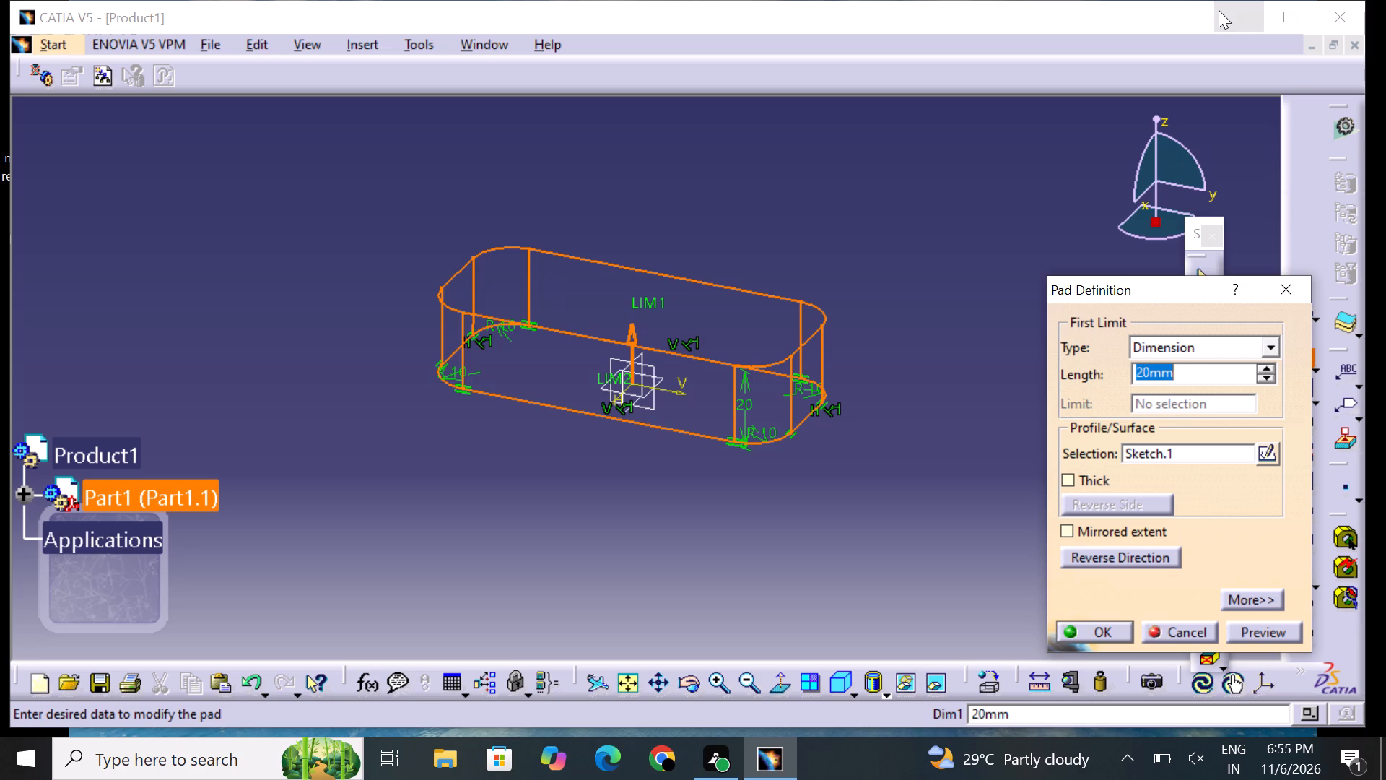
key(BackSpace)
key(5)
key(Return)
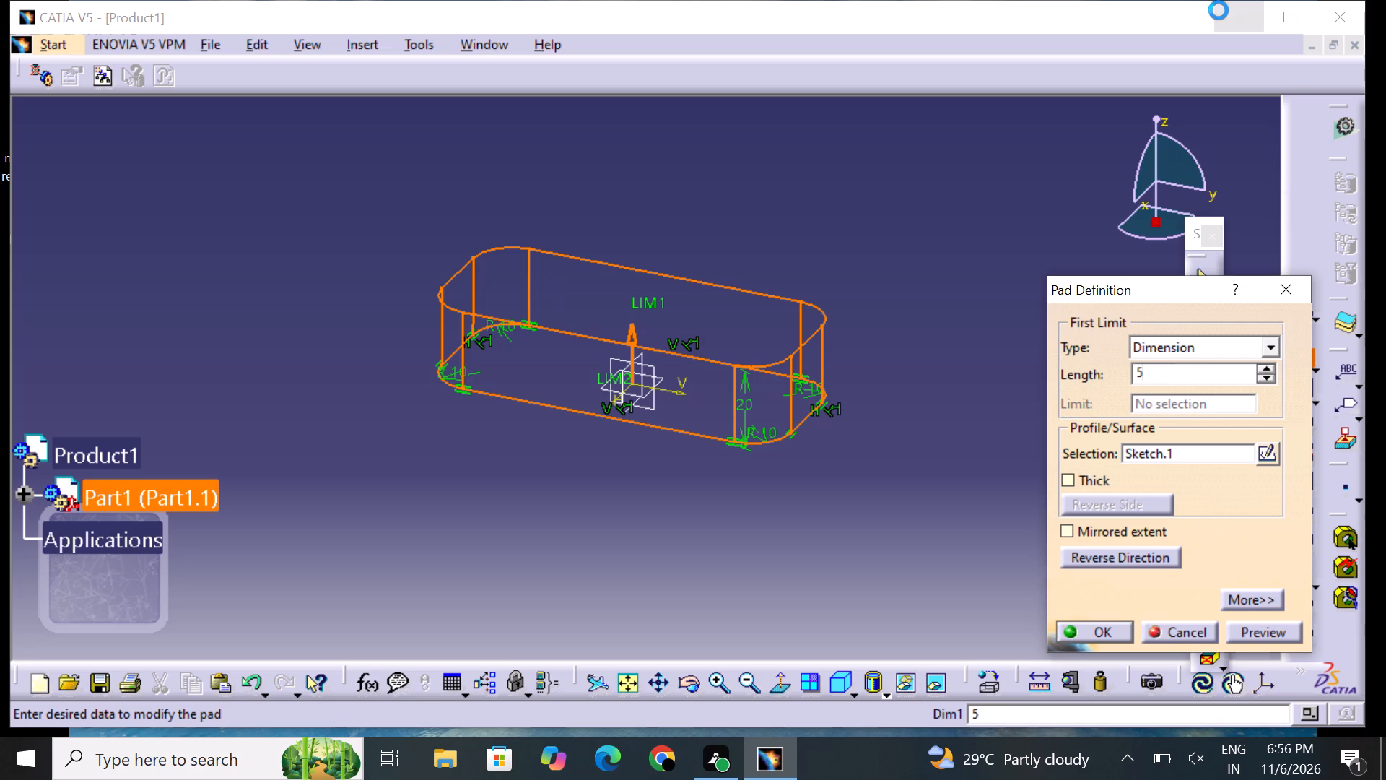
click(852, 261)
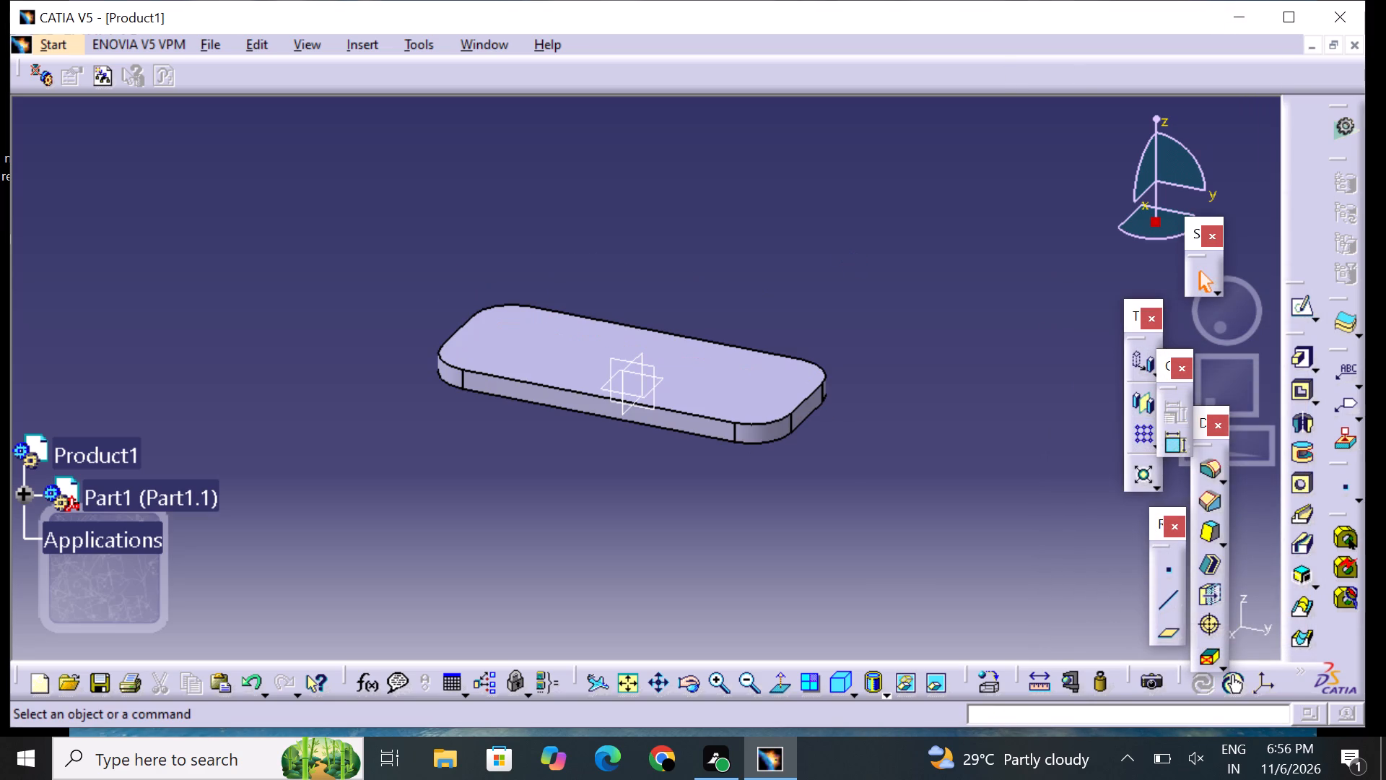
Open a new sketch on the top face of the padded plate.
click(776, 386)
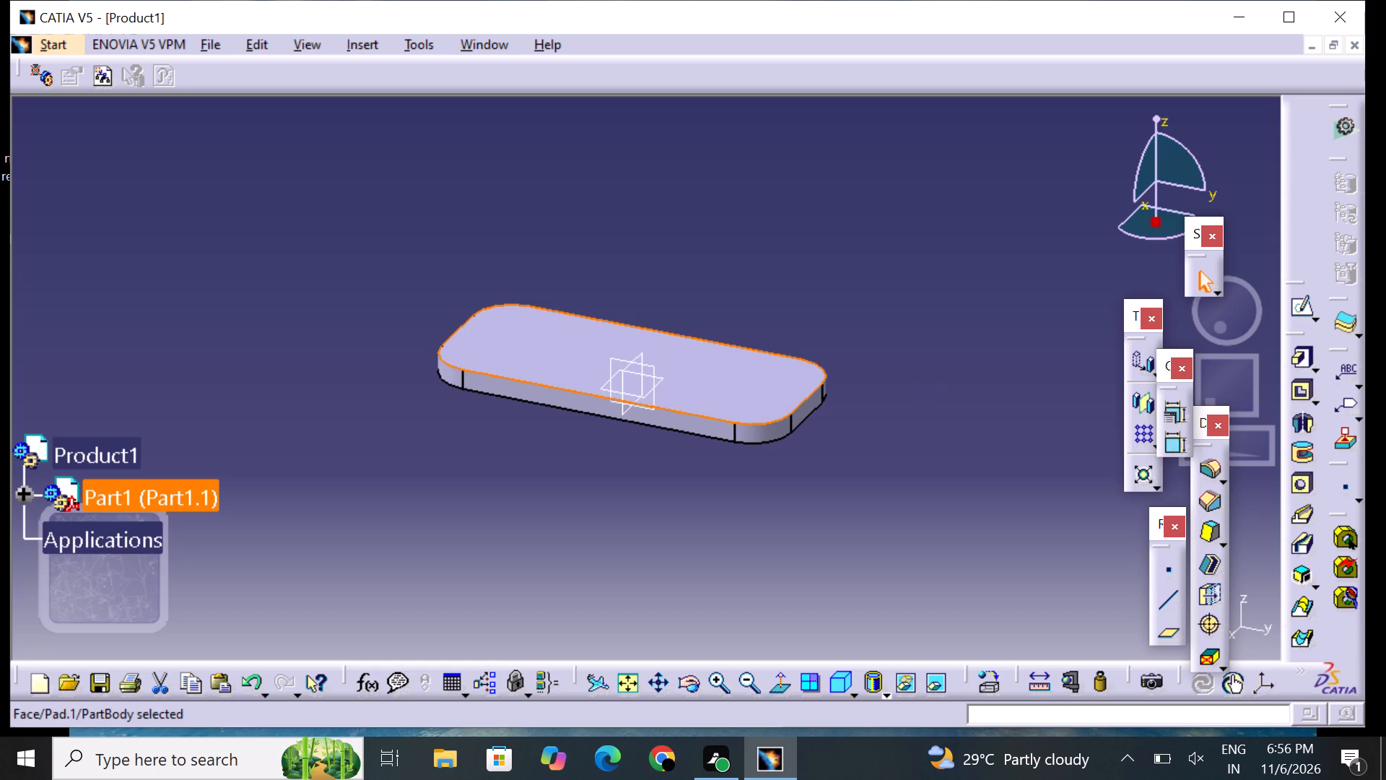
click(1295, 308)
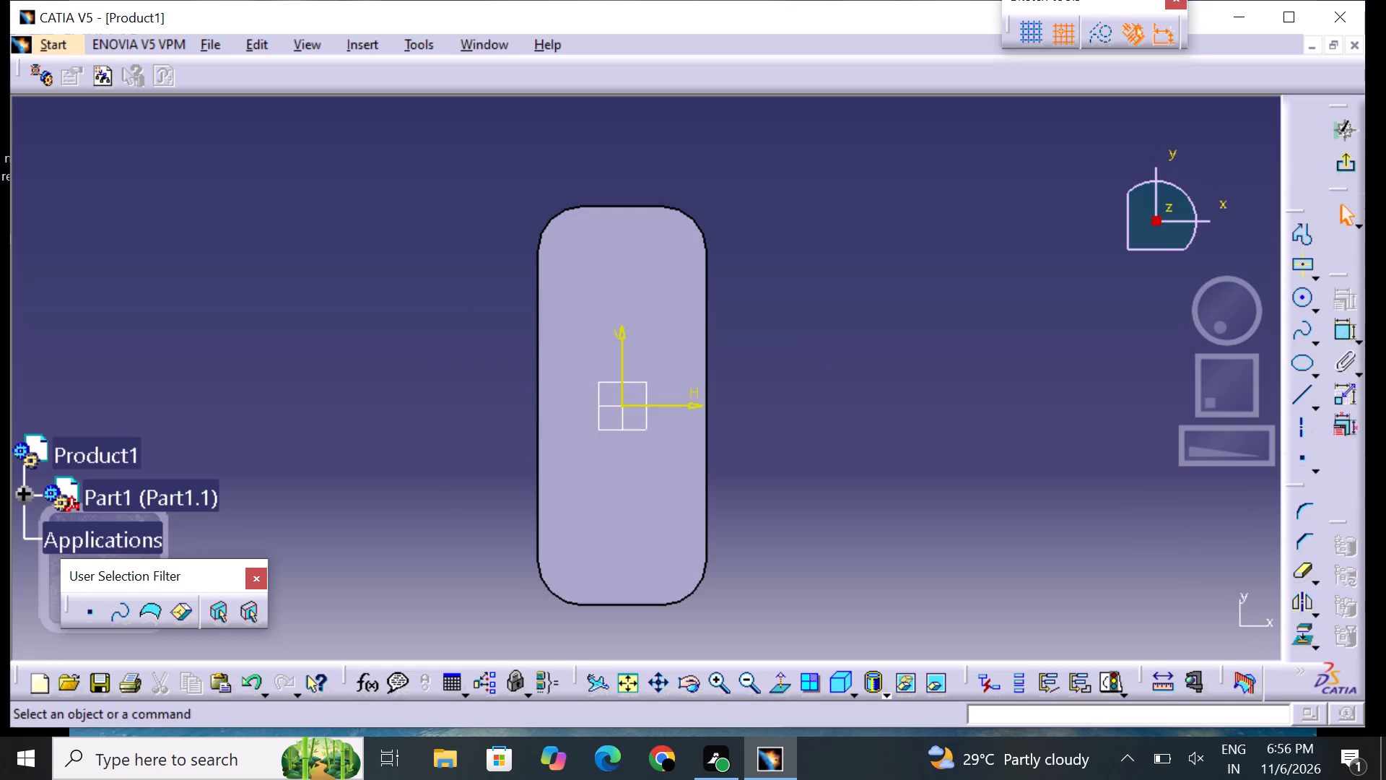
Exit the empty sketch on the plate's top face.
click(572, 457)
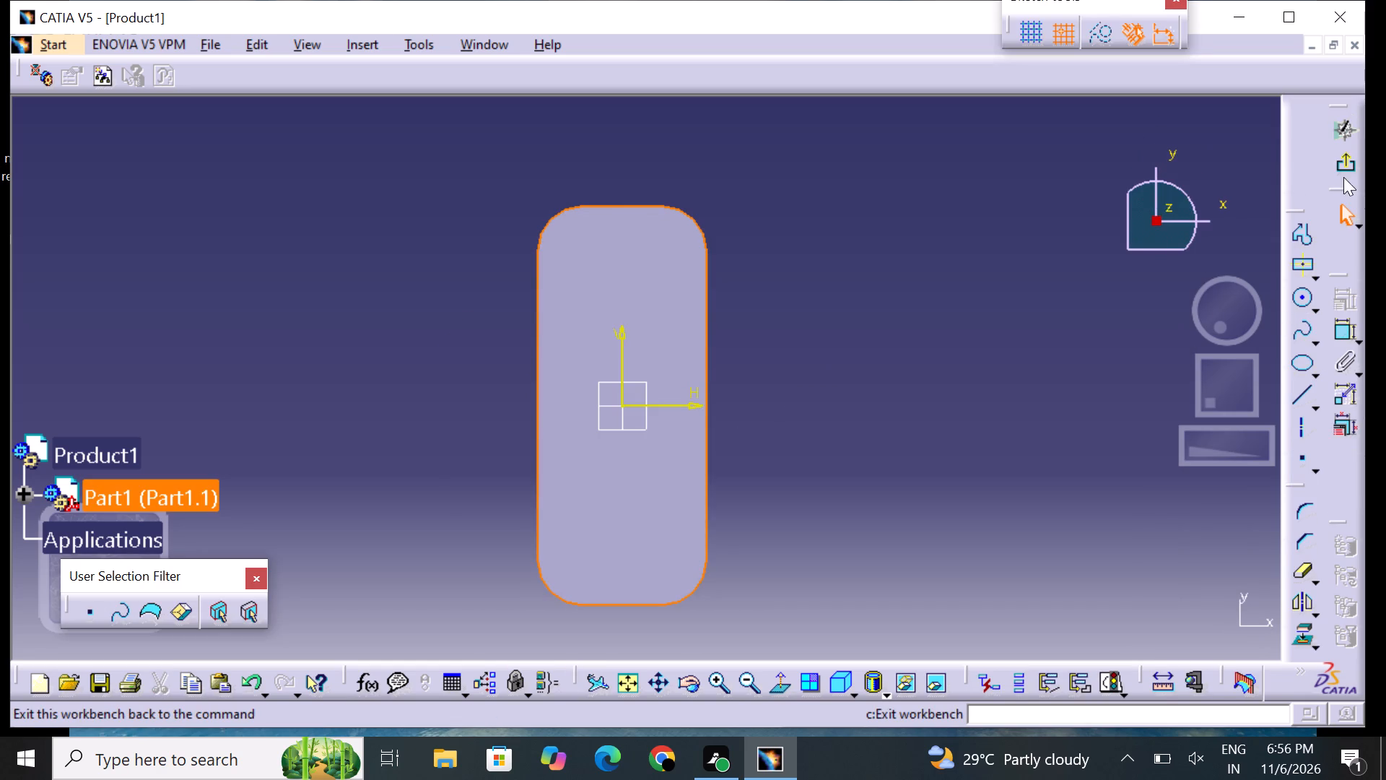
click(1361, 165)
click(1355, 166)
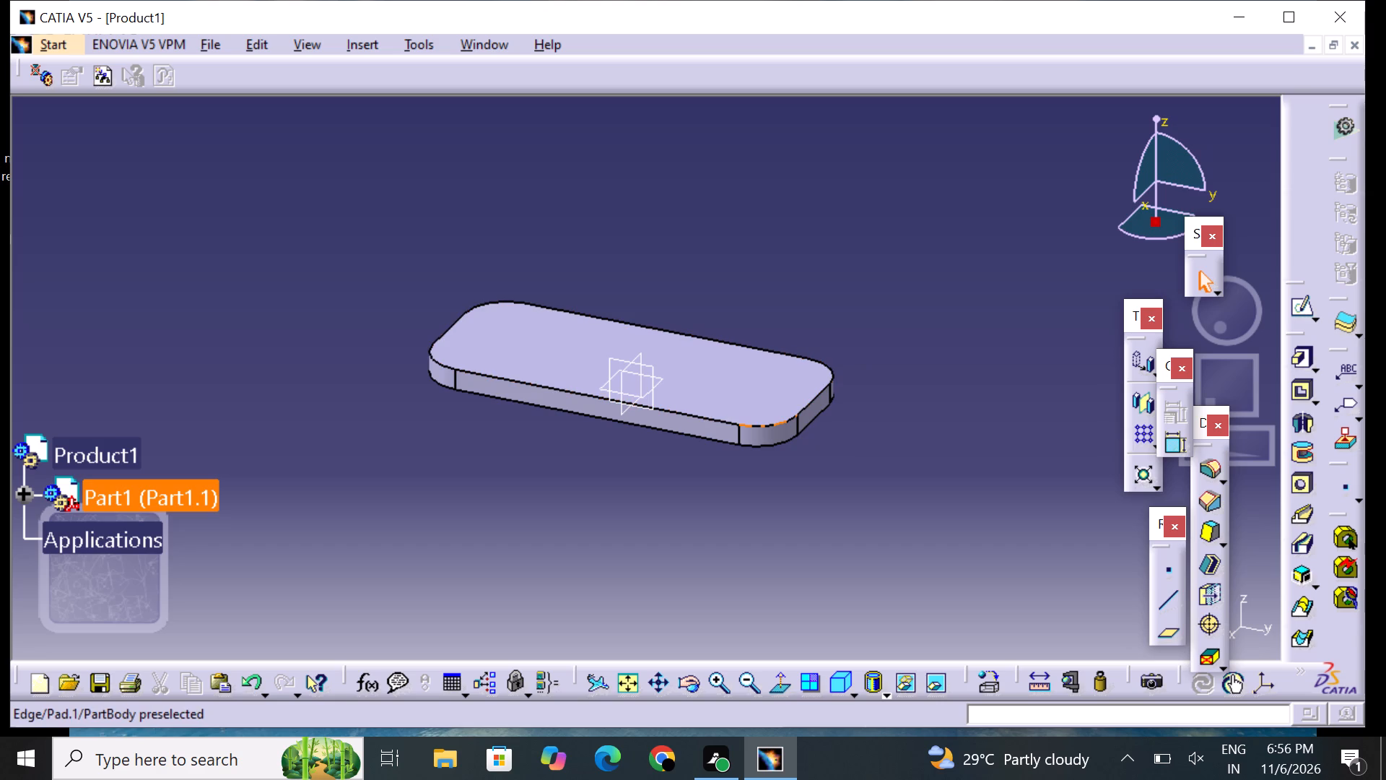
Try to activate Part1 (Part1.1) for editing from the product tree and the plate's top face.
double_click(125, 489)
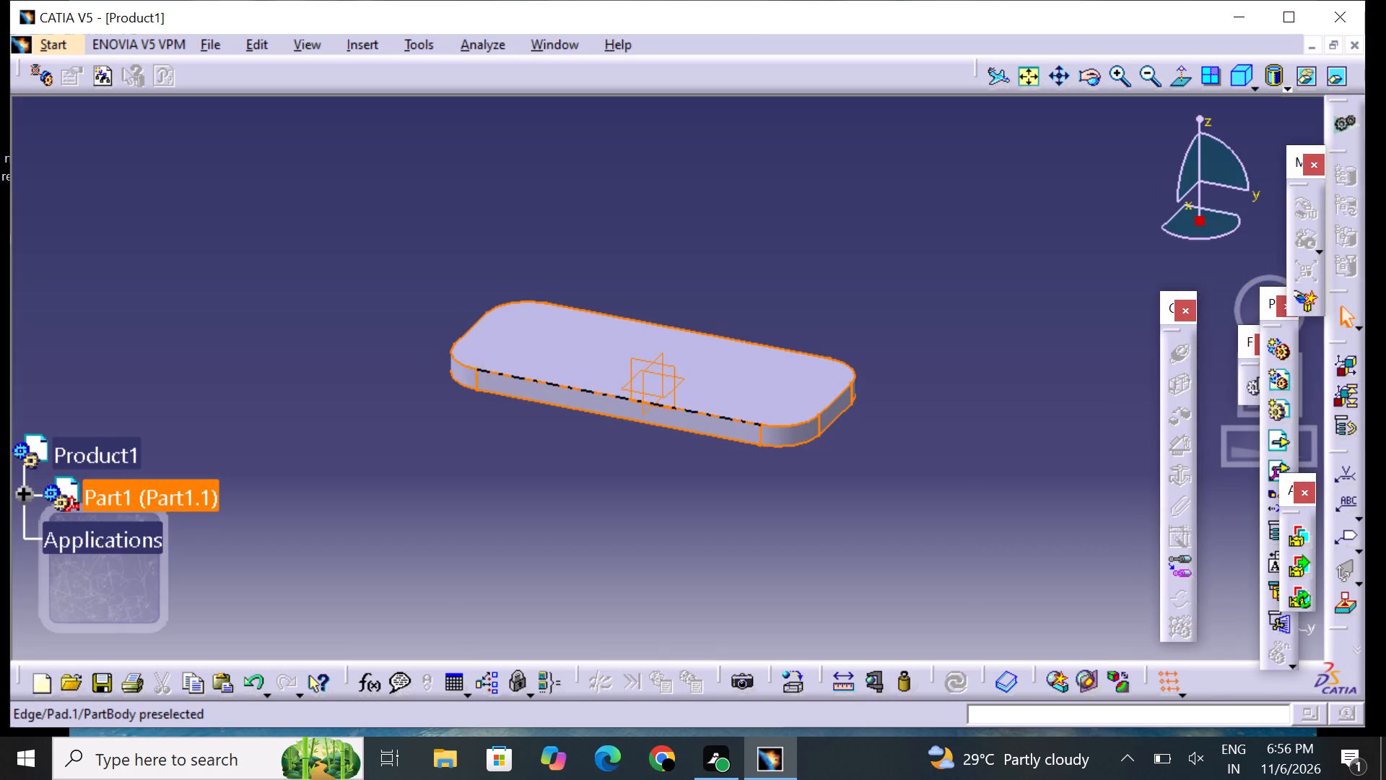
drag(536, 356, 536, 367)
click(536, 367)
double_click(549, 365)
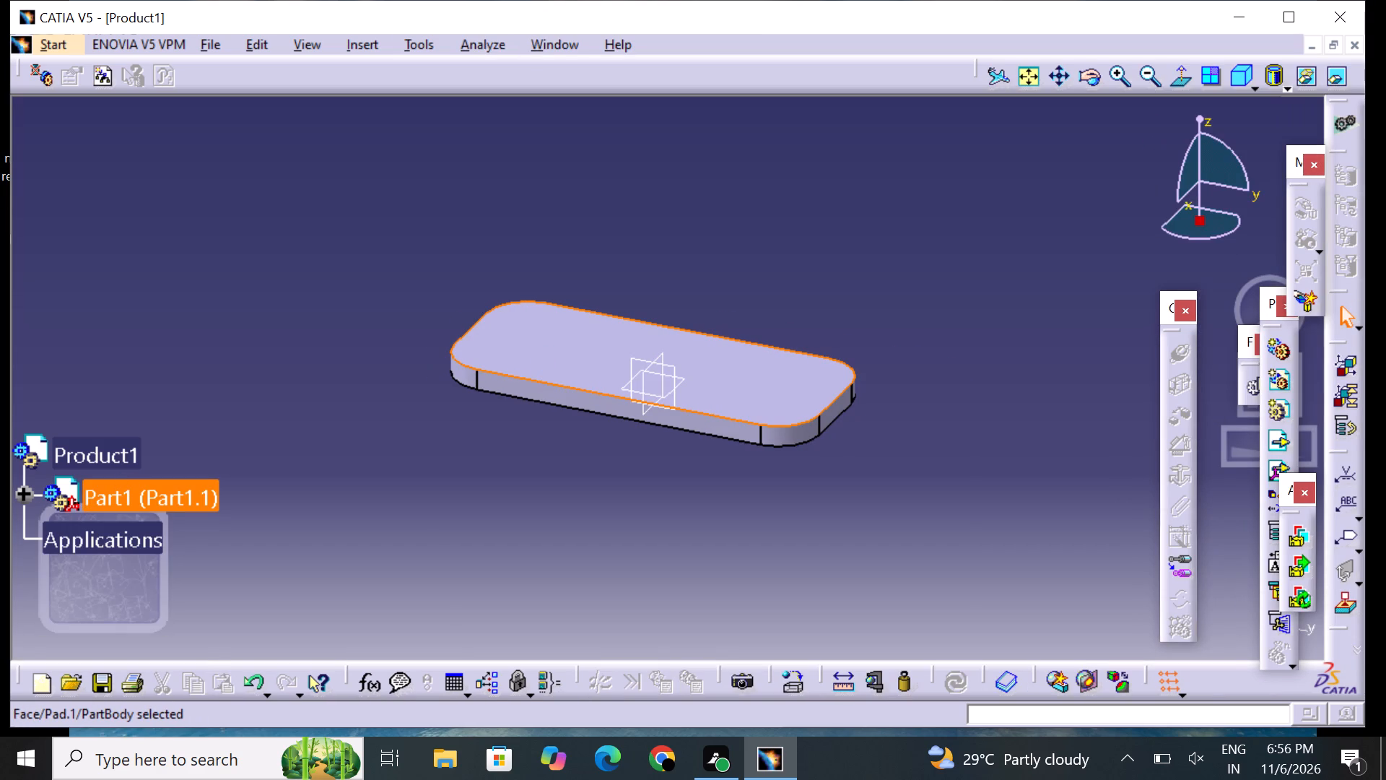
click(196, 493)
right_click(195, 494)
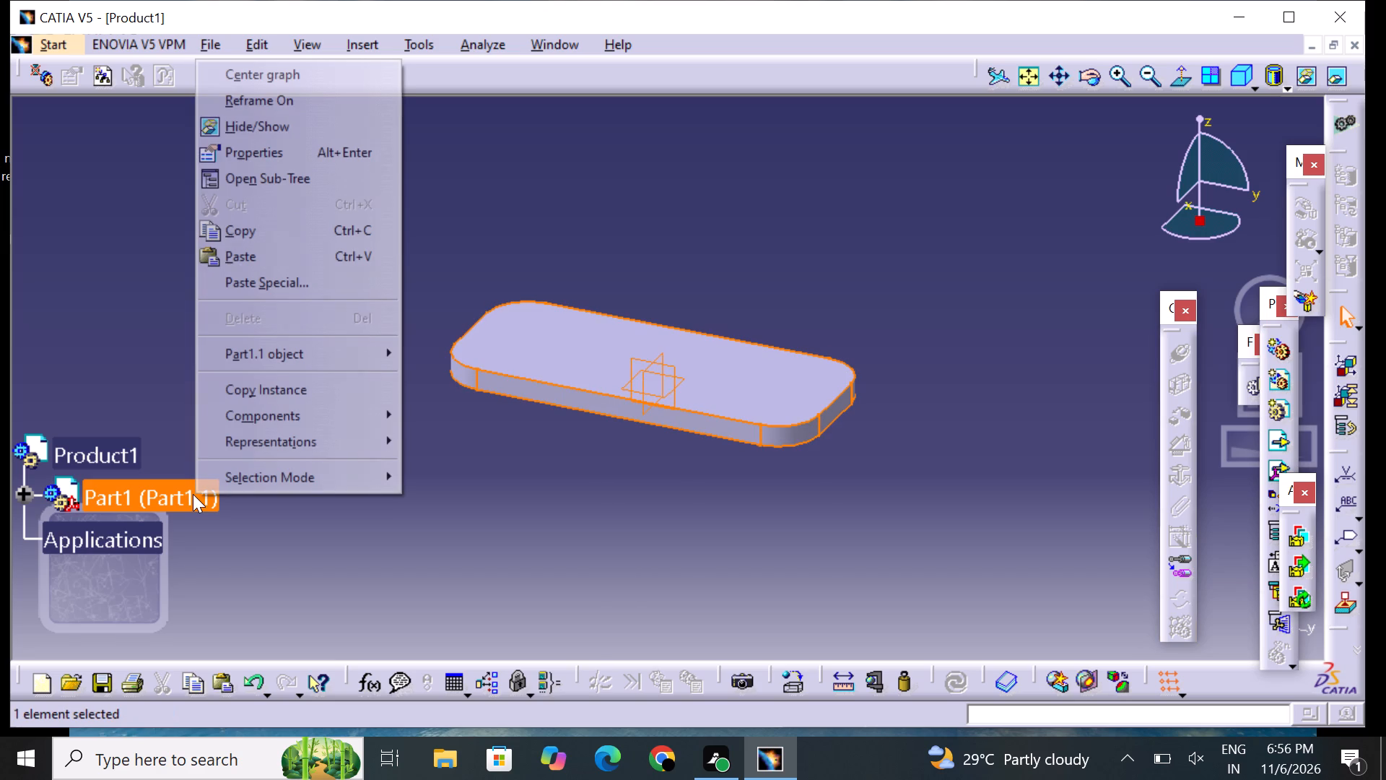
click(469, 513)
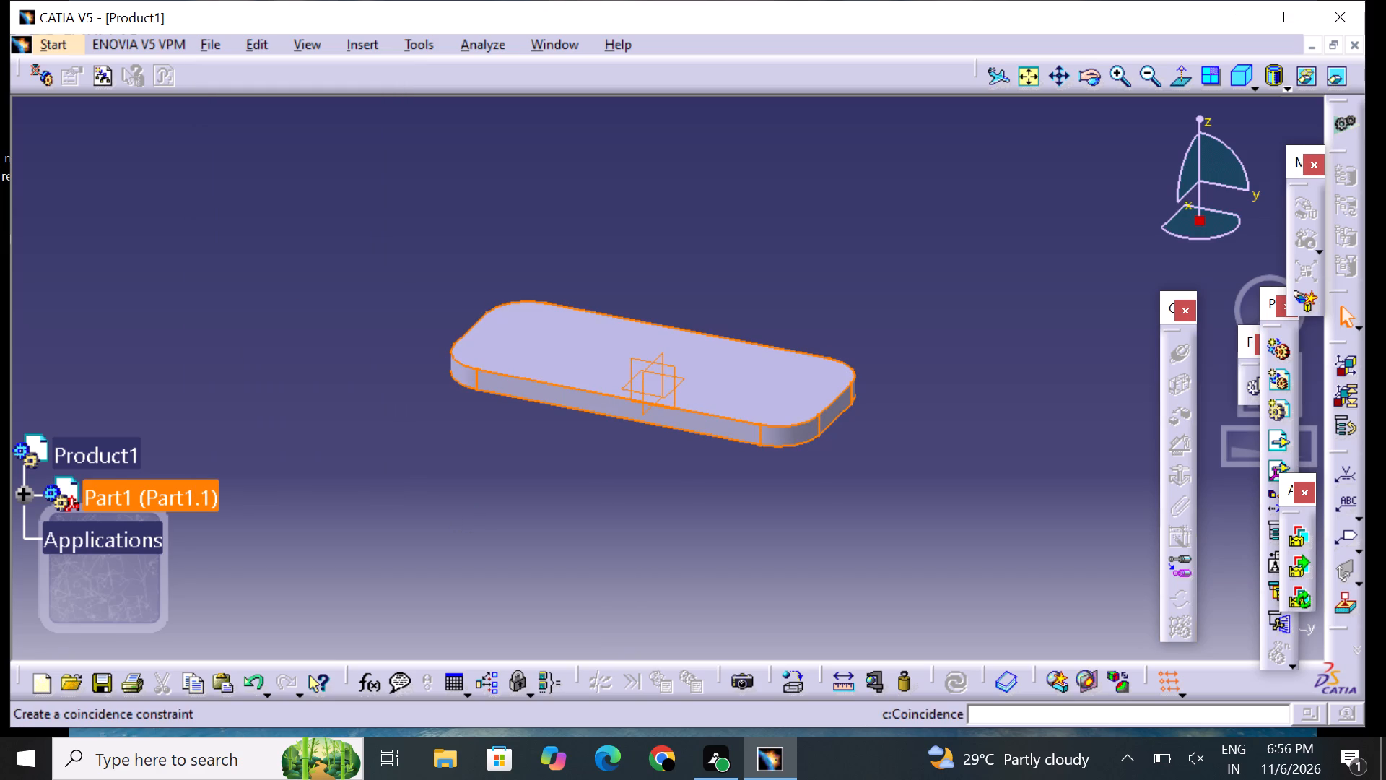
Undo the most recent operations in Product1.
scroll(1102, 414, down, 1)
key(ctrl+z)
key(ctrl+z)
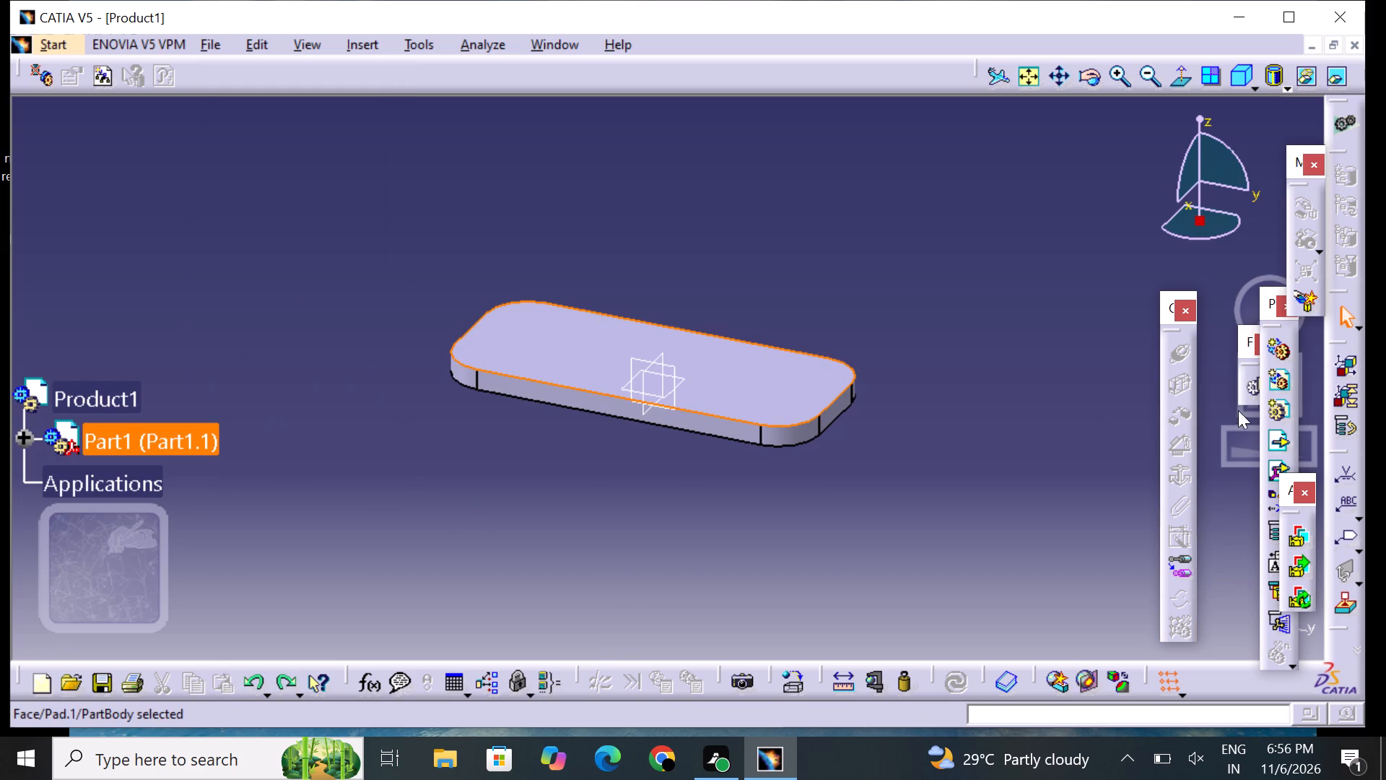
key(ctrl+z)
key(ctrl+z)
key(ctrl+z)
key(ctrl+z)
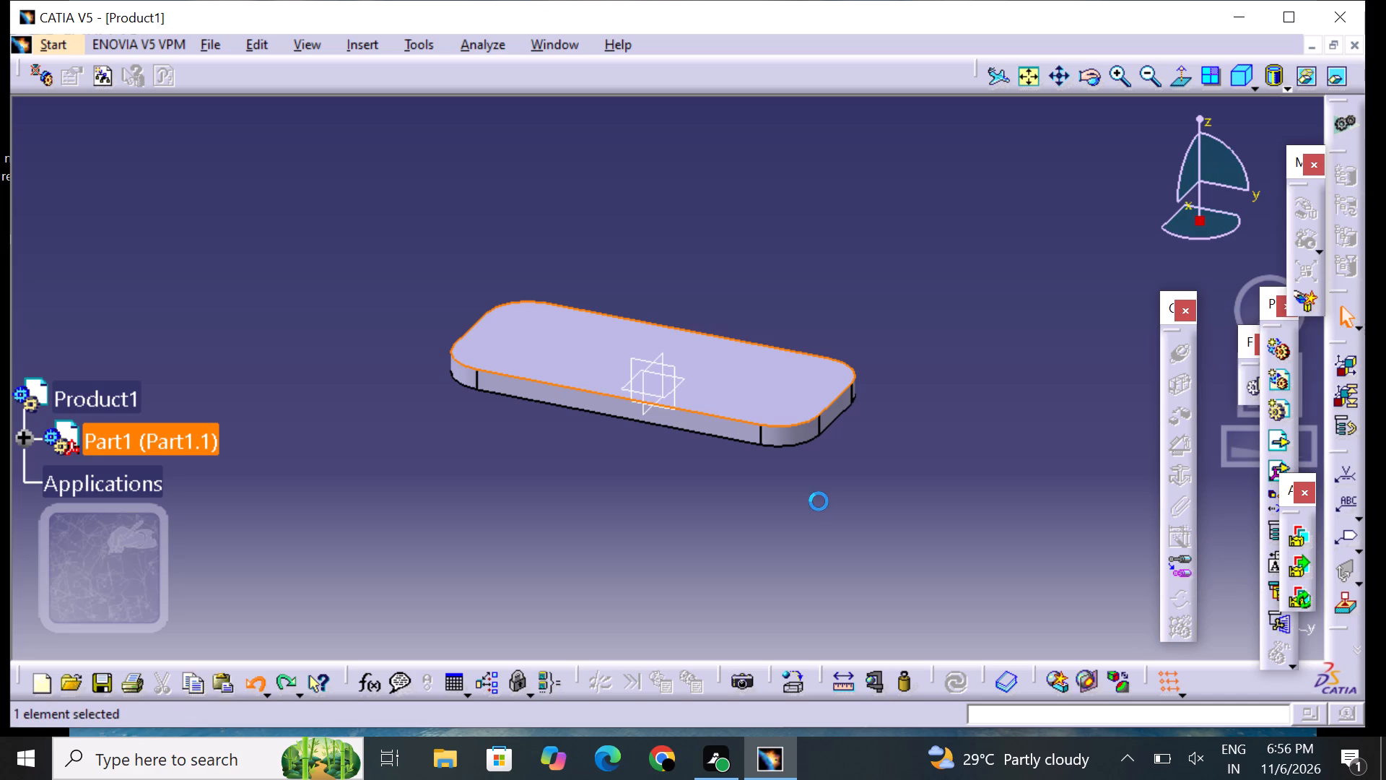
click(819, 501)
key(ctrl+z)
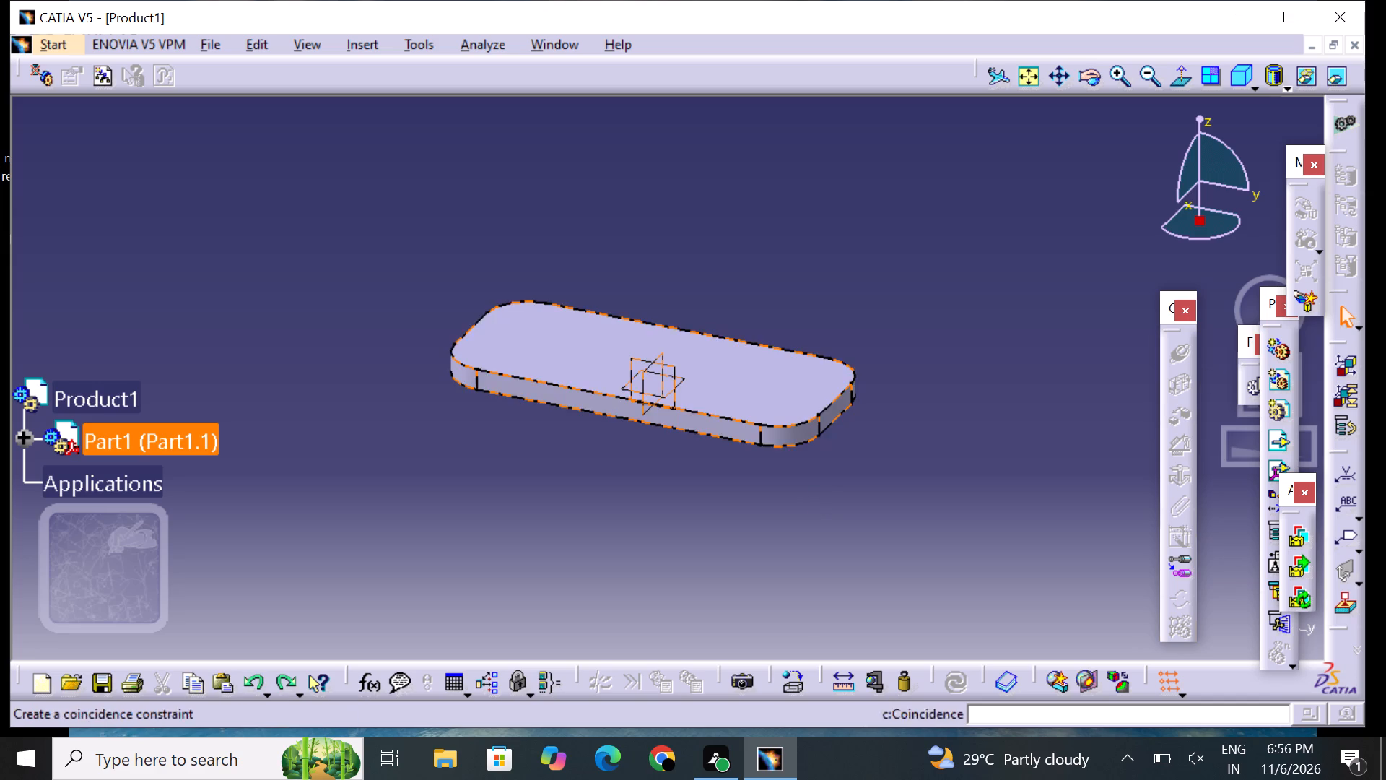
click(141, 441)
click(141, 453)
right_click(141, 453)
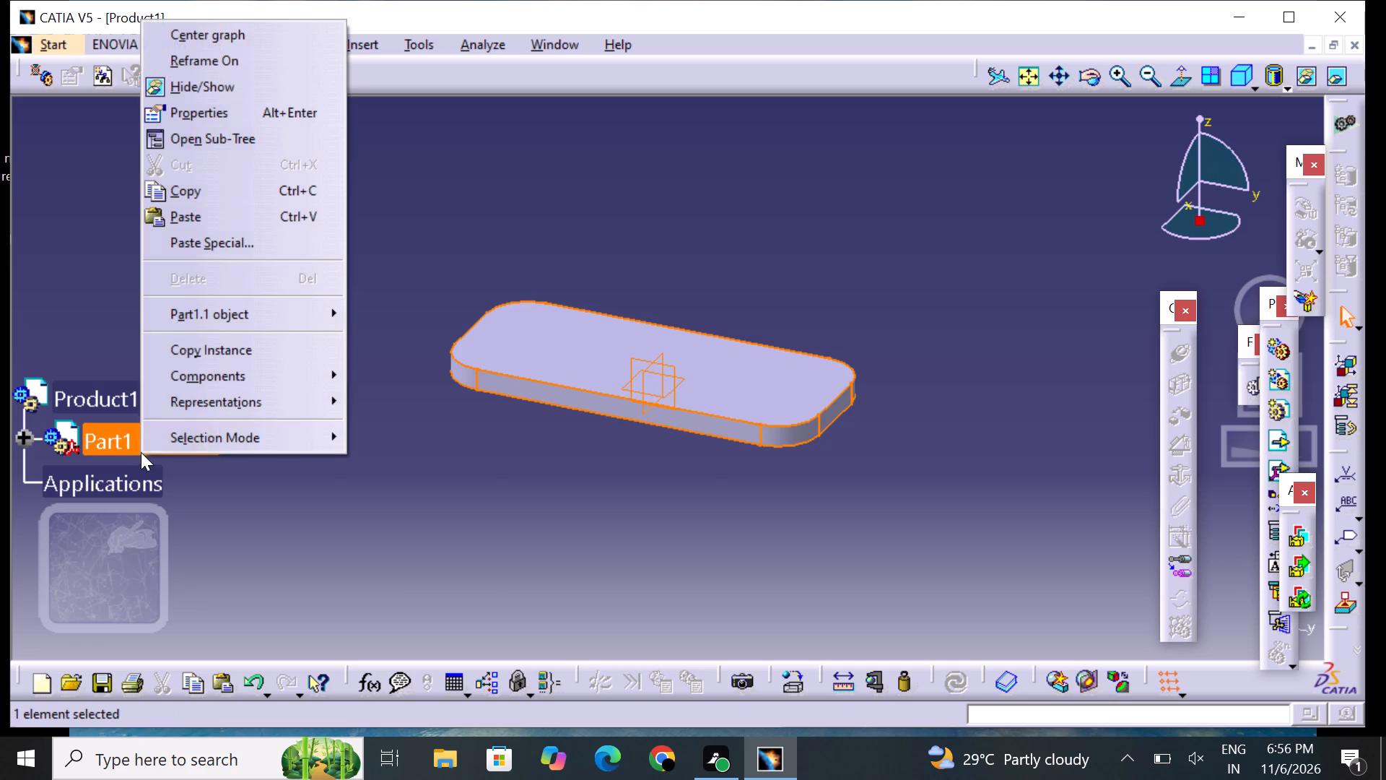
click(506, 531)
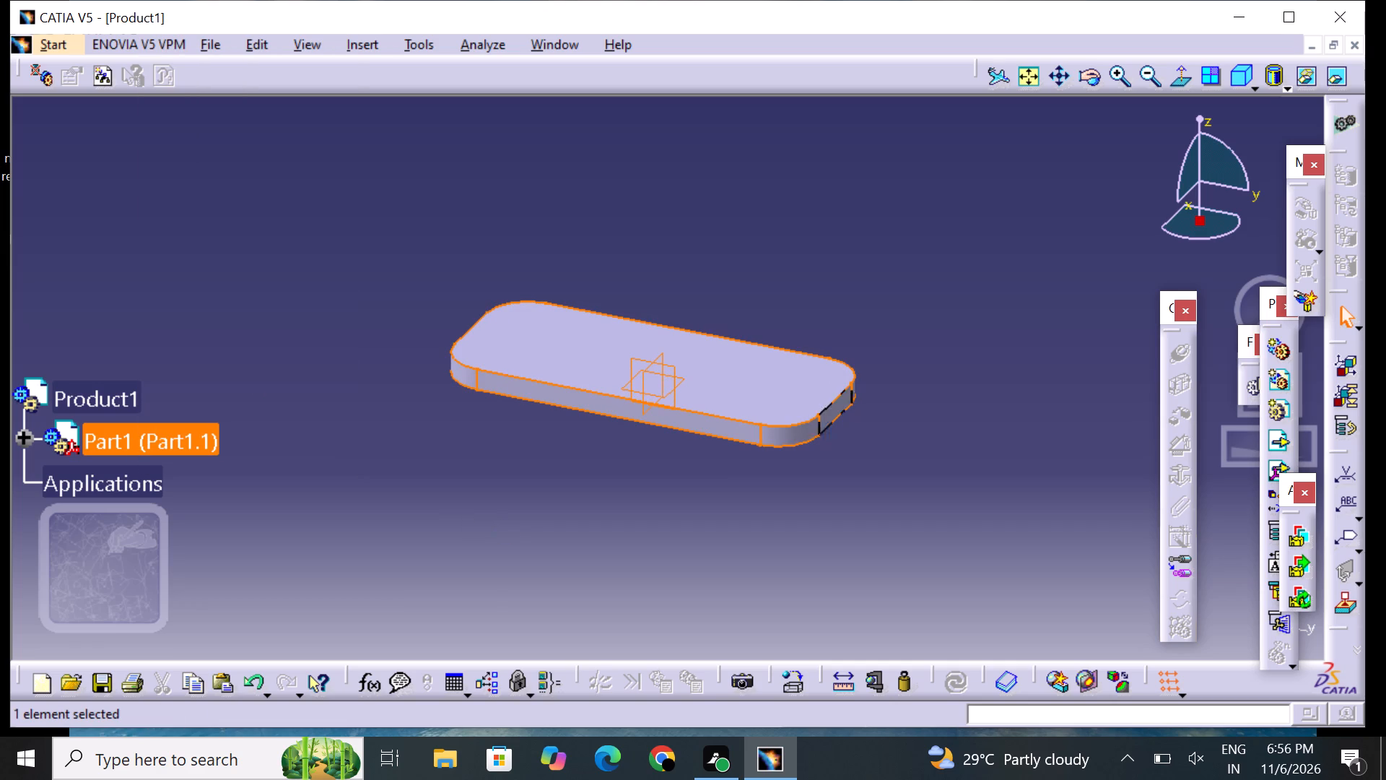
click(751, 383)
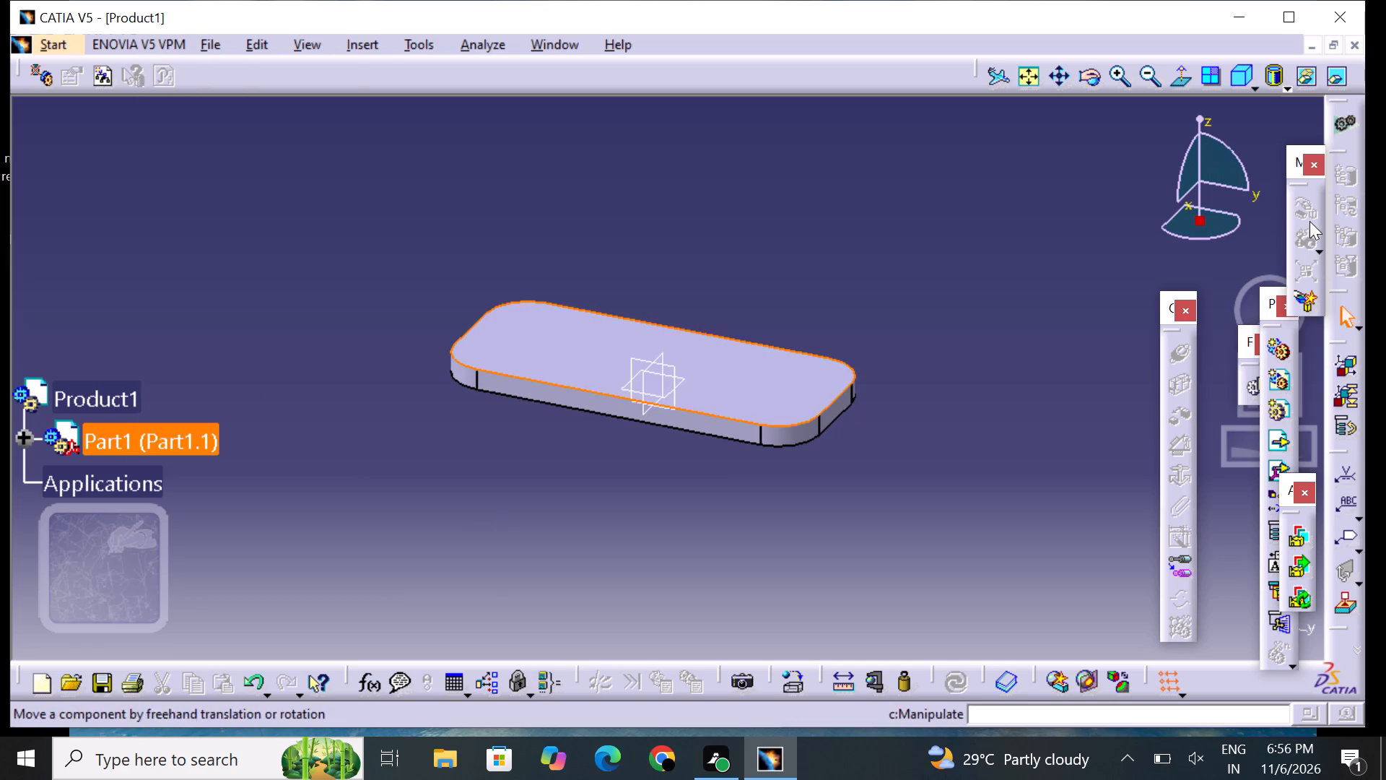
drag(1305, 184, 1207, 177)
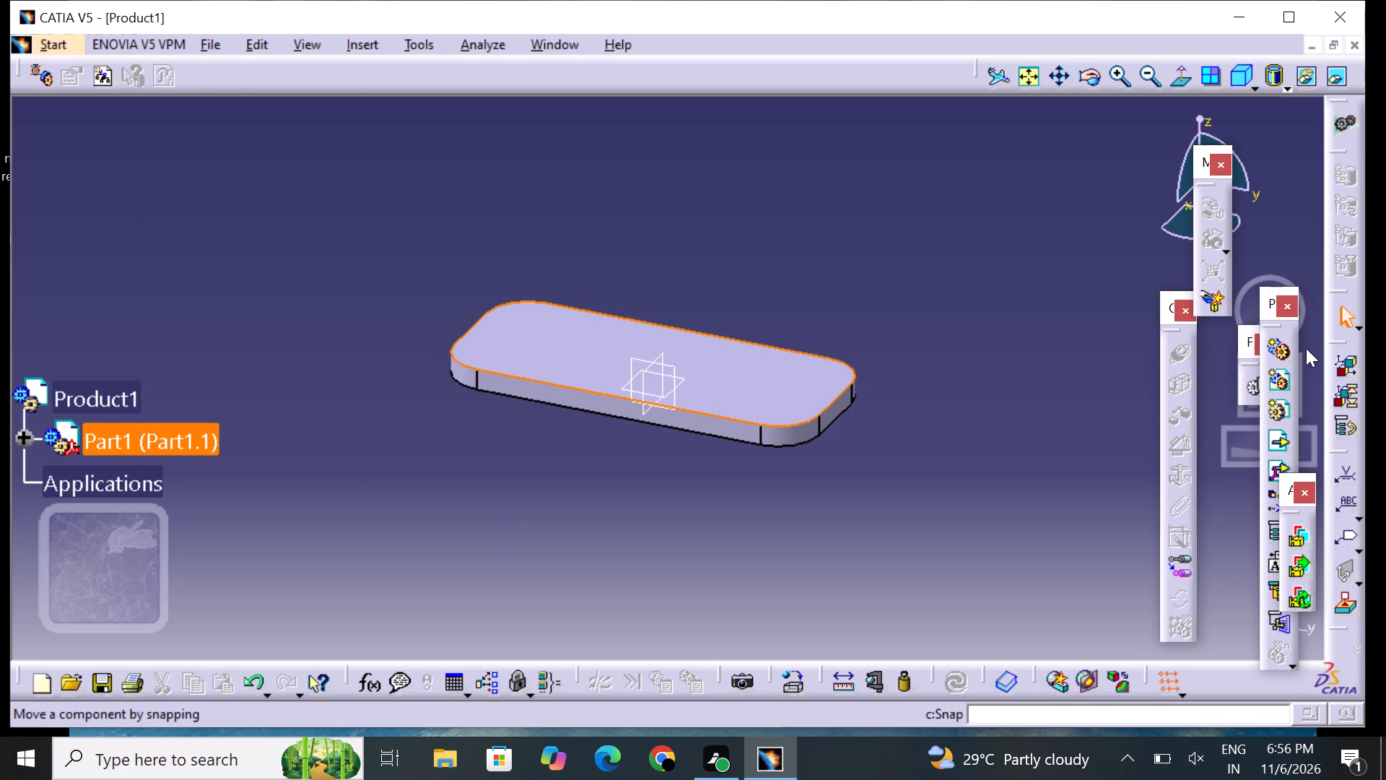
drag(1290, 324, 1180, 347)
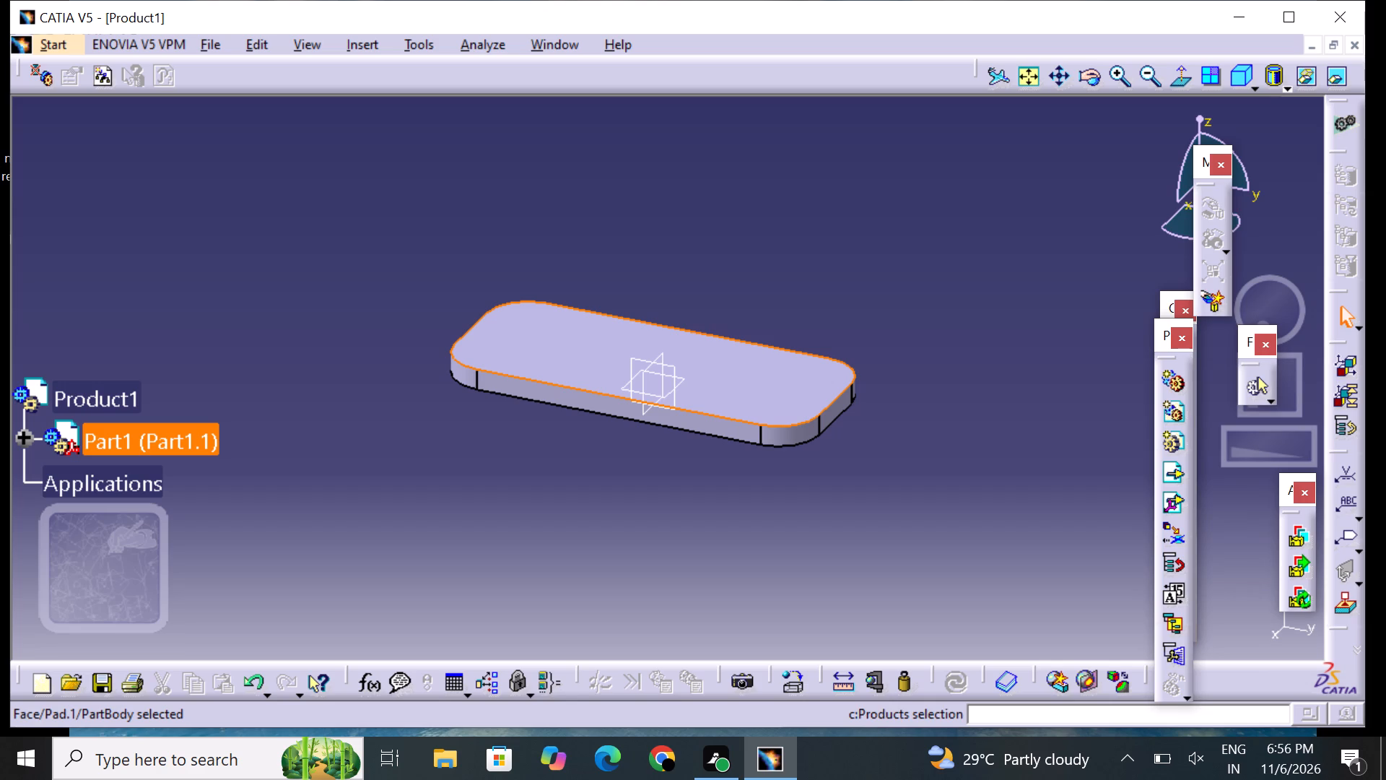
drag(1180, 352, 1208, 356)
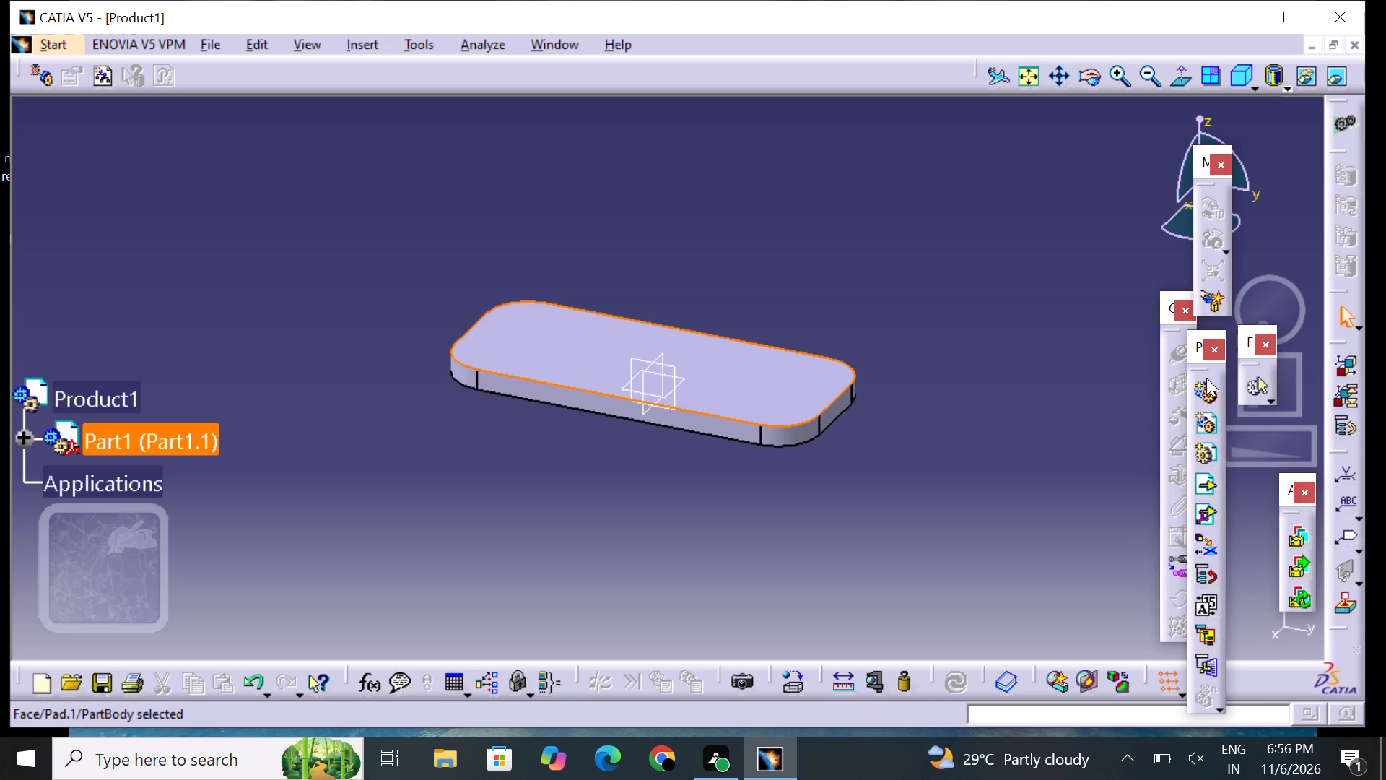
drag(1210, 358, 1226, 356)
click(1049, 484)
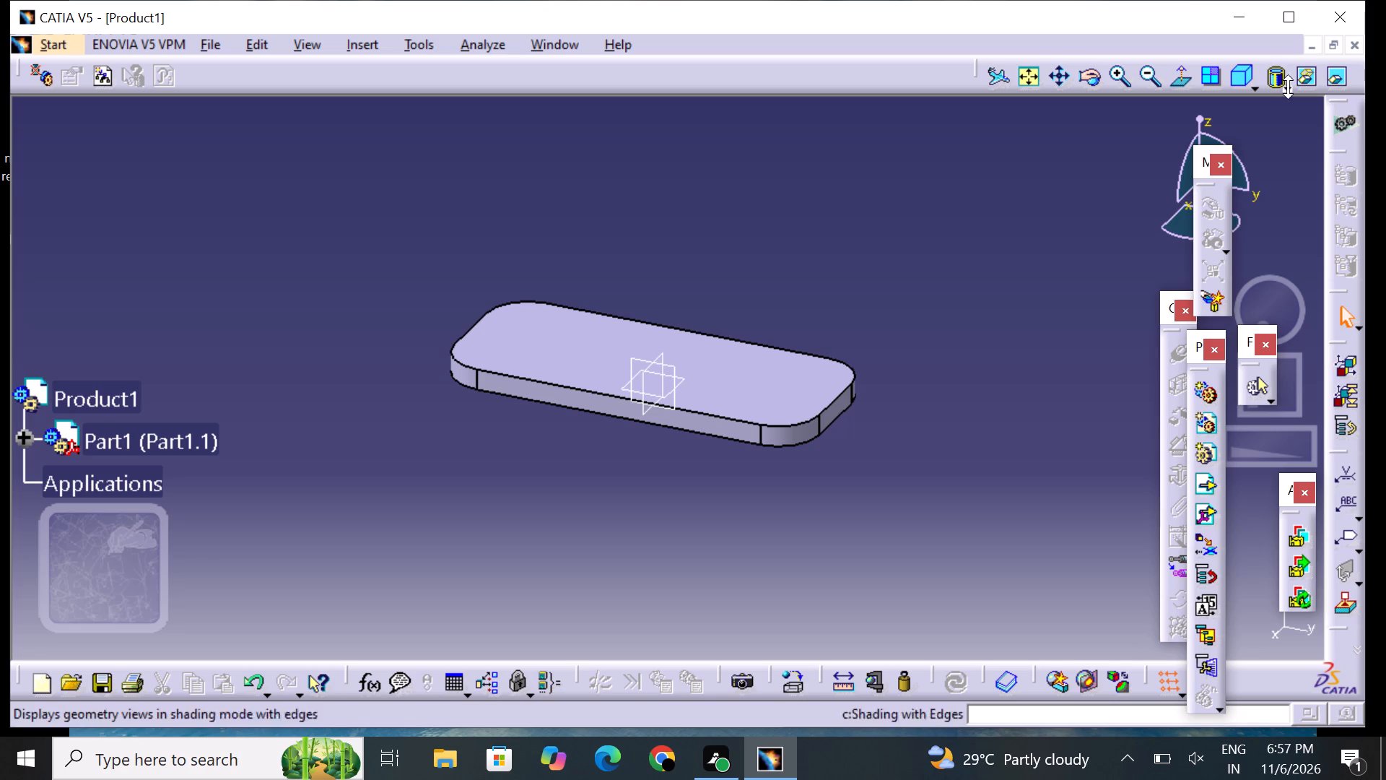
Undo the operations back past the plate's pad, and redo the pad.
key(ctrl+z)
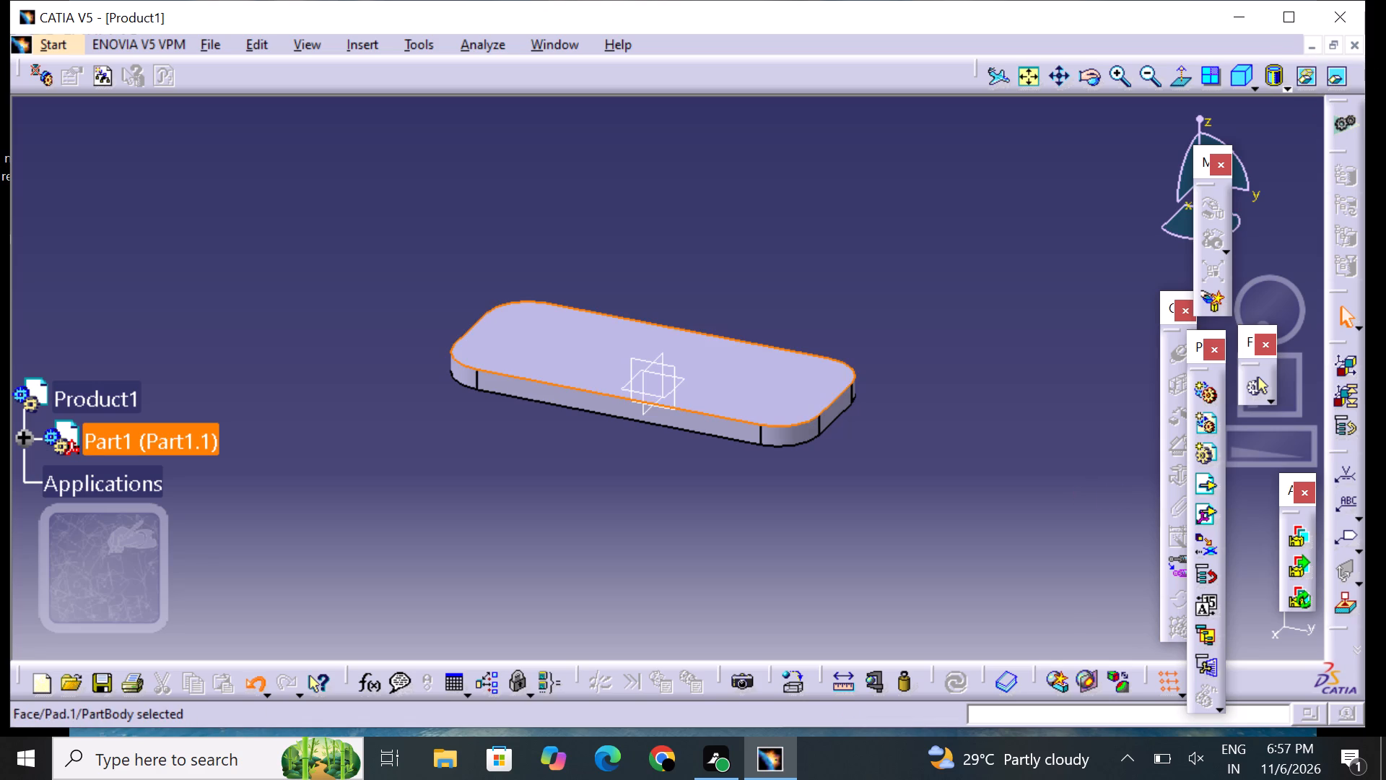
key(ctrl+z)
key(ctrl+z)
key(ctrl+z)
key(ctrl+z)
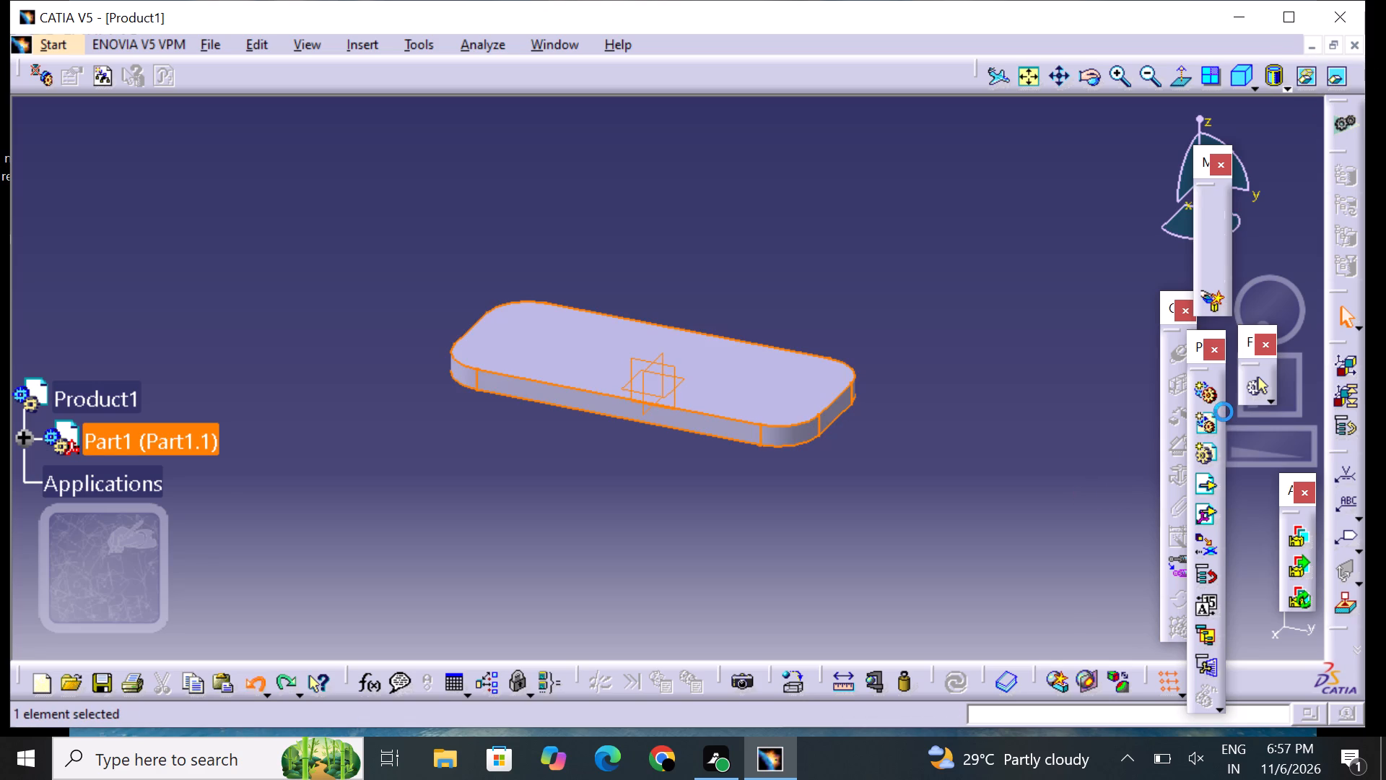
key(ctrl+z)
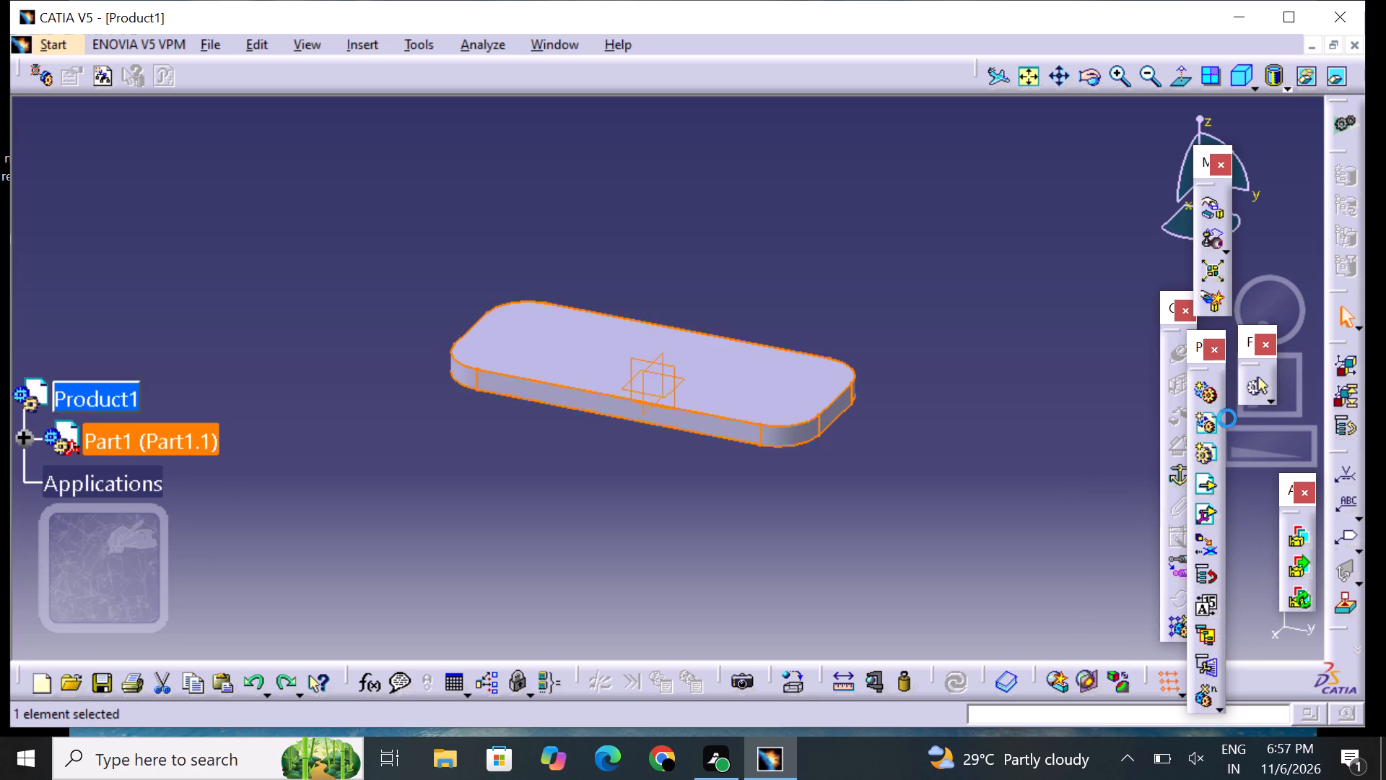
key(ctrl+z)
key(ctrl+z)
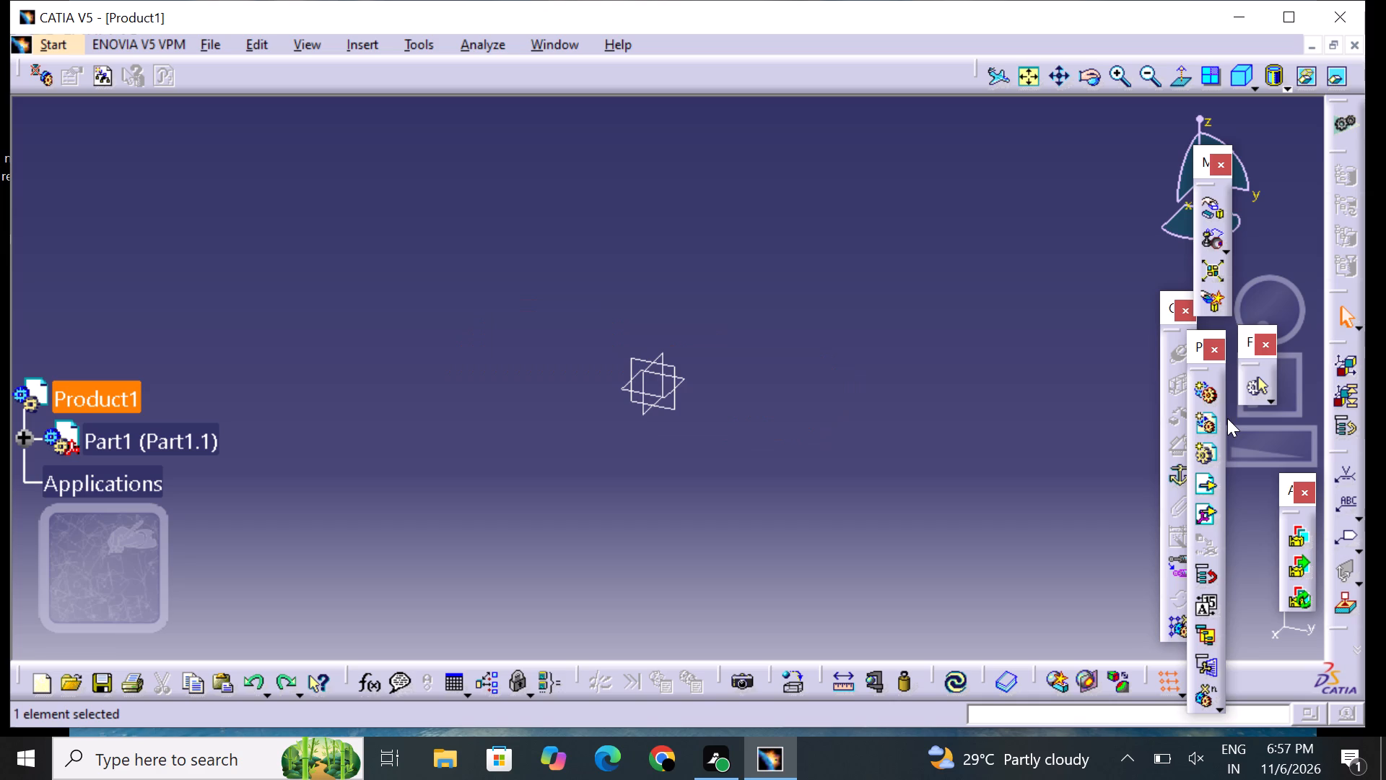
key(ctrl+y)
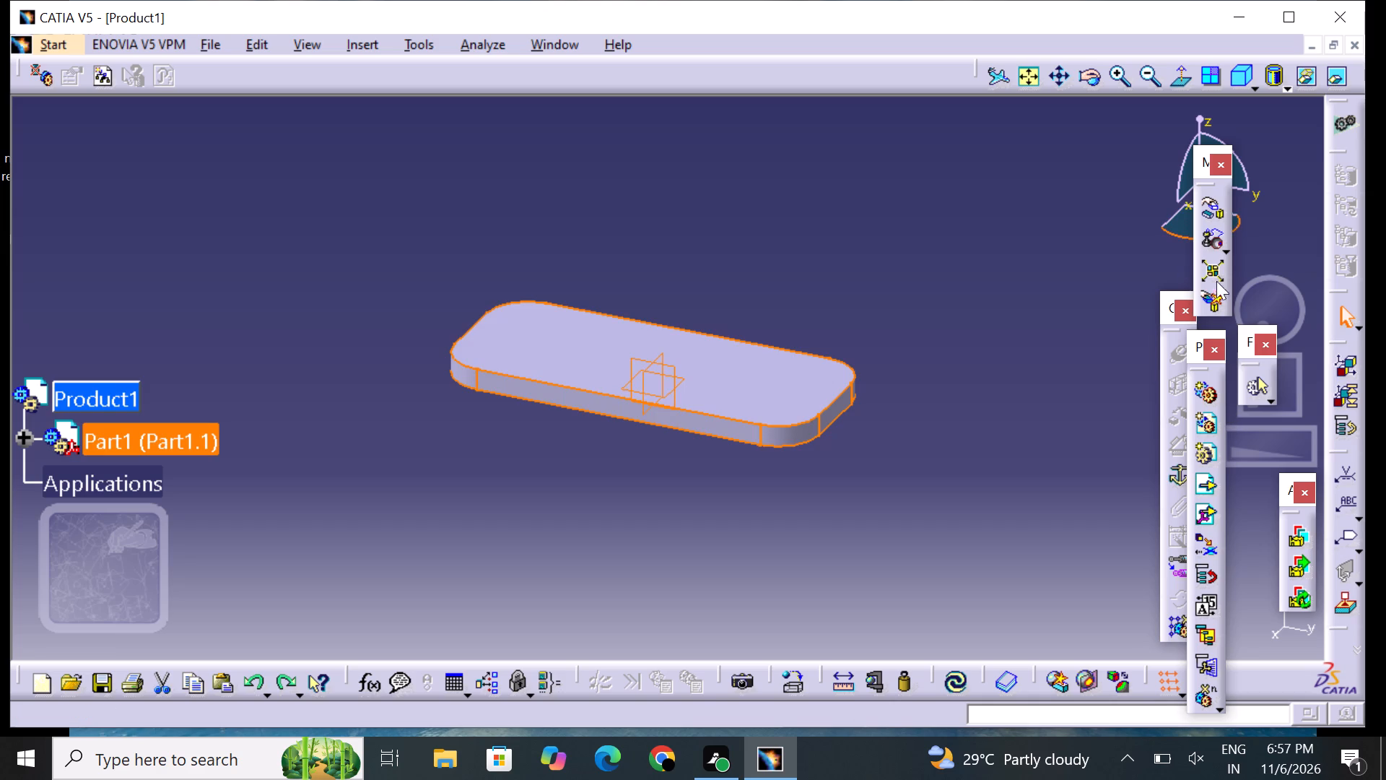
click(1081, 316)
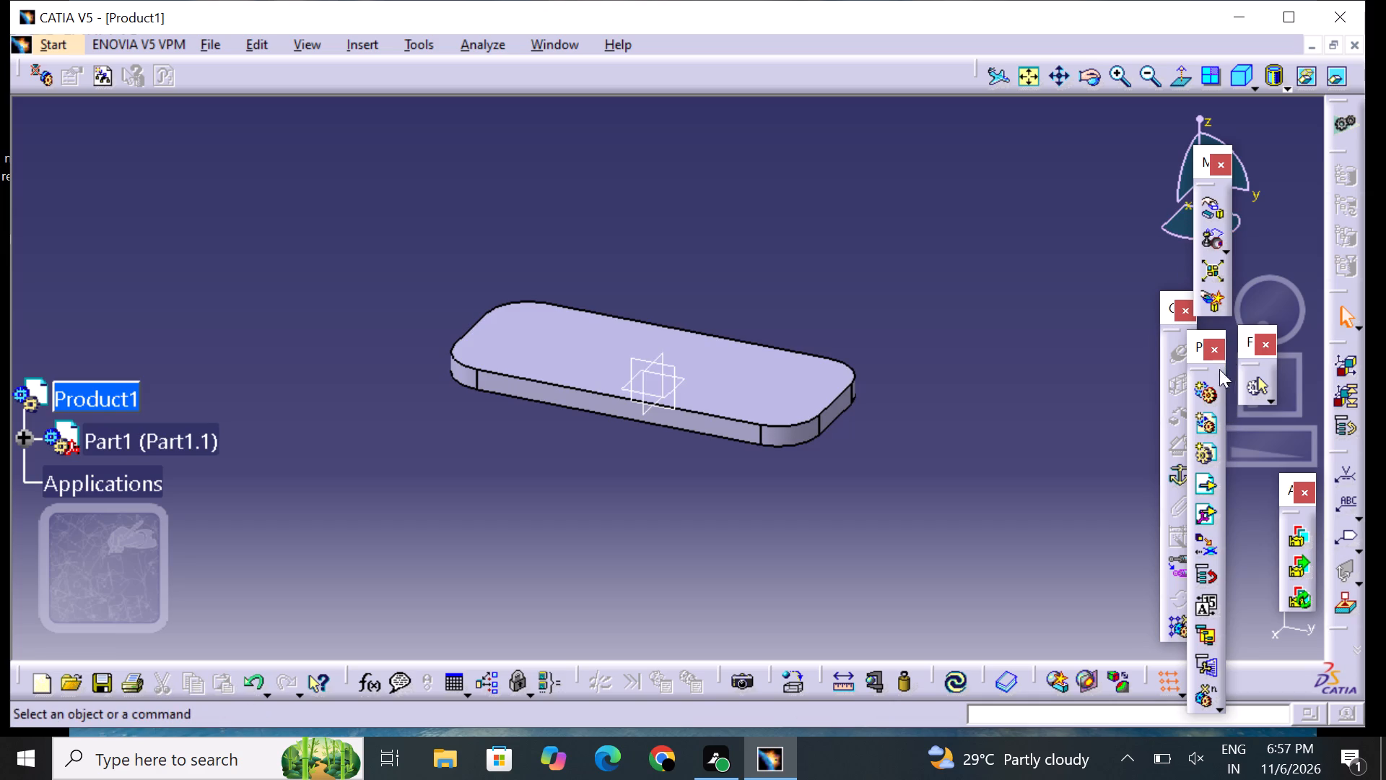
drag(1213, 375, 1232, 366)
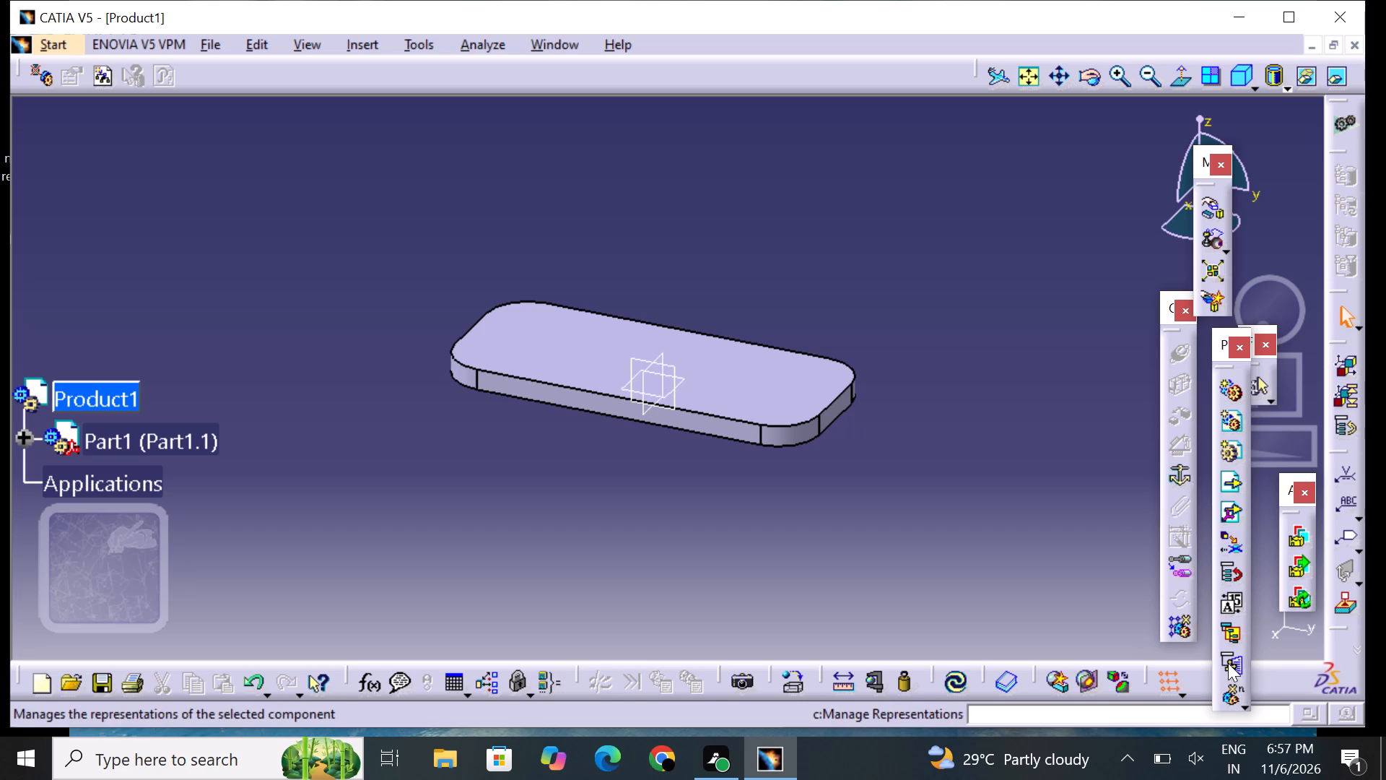
Close the Product1 document.
click(1350, 43)
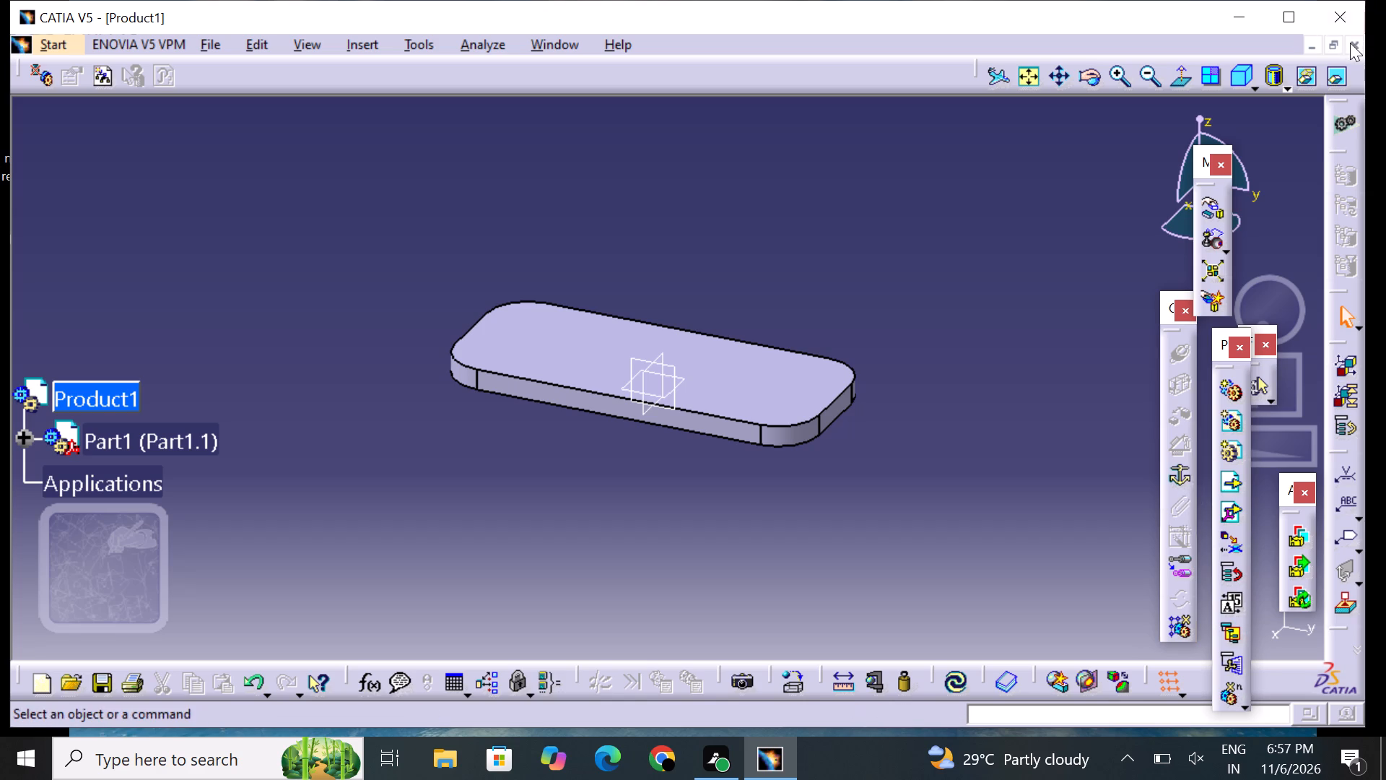
click(775, 428)
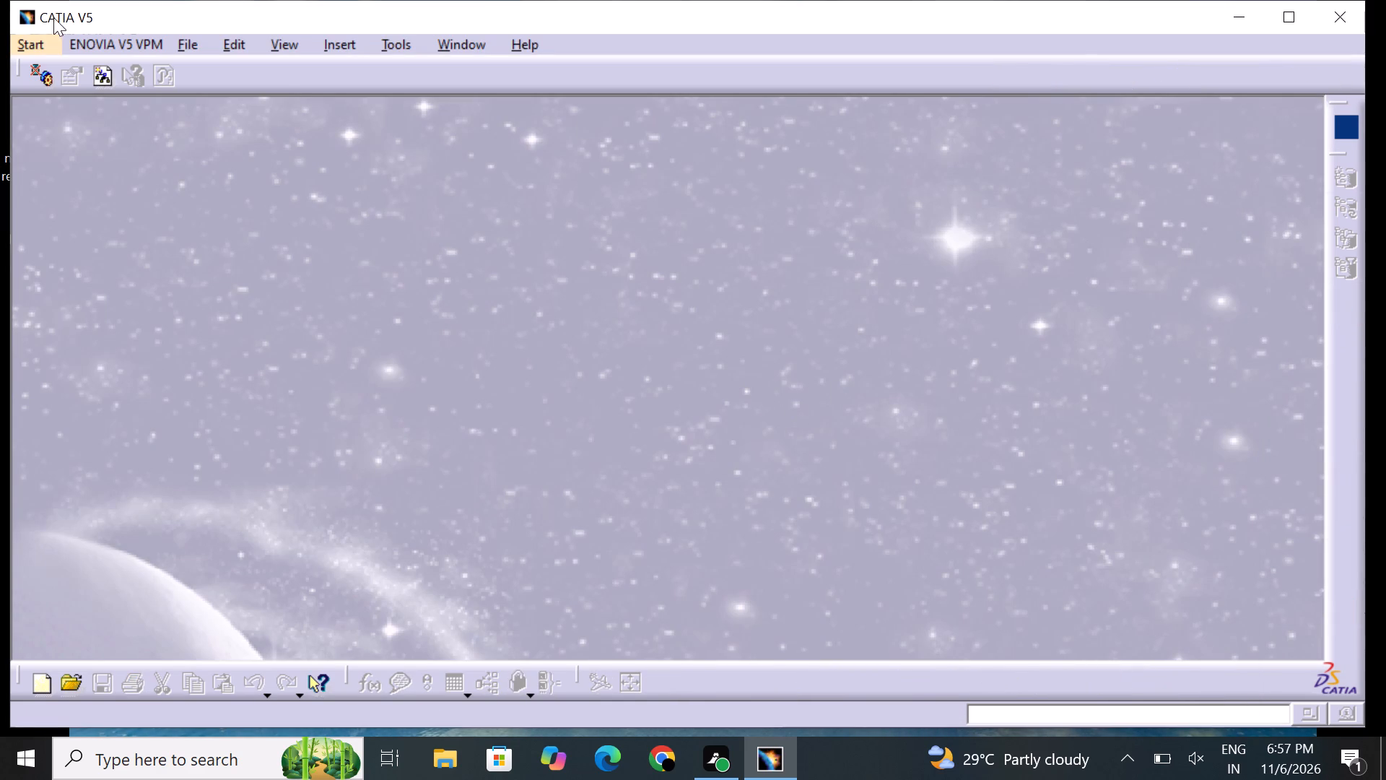
Create a new Part Design part named Part1 with hybrid design enabled.
click(40, 35)
click(147, 100)
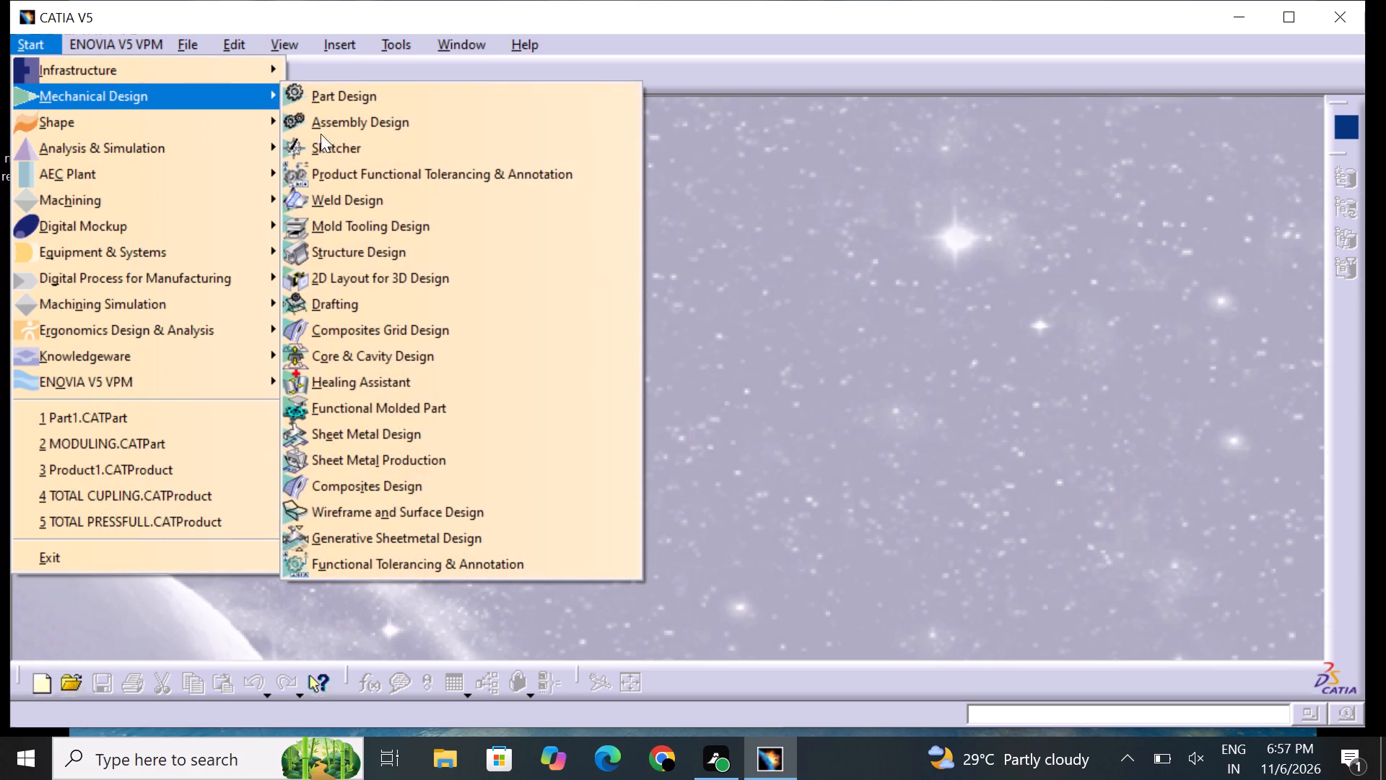
click(384, 80)
click(38, 43)
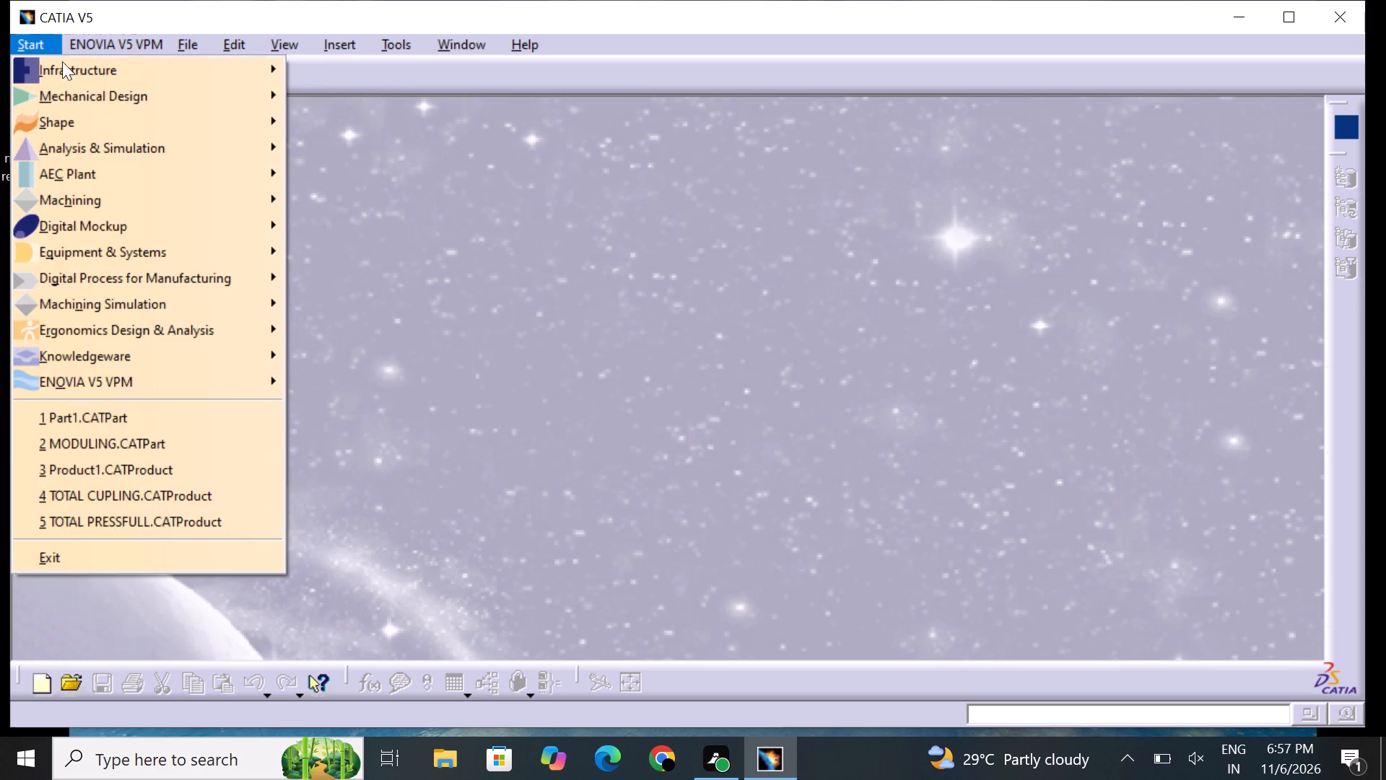
drag(88, 87, 96, 87)
click(375, 105)
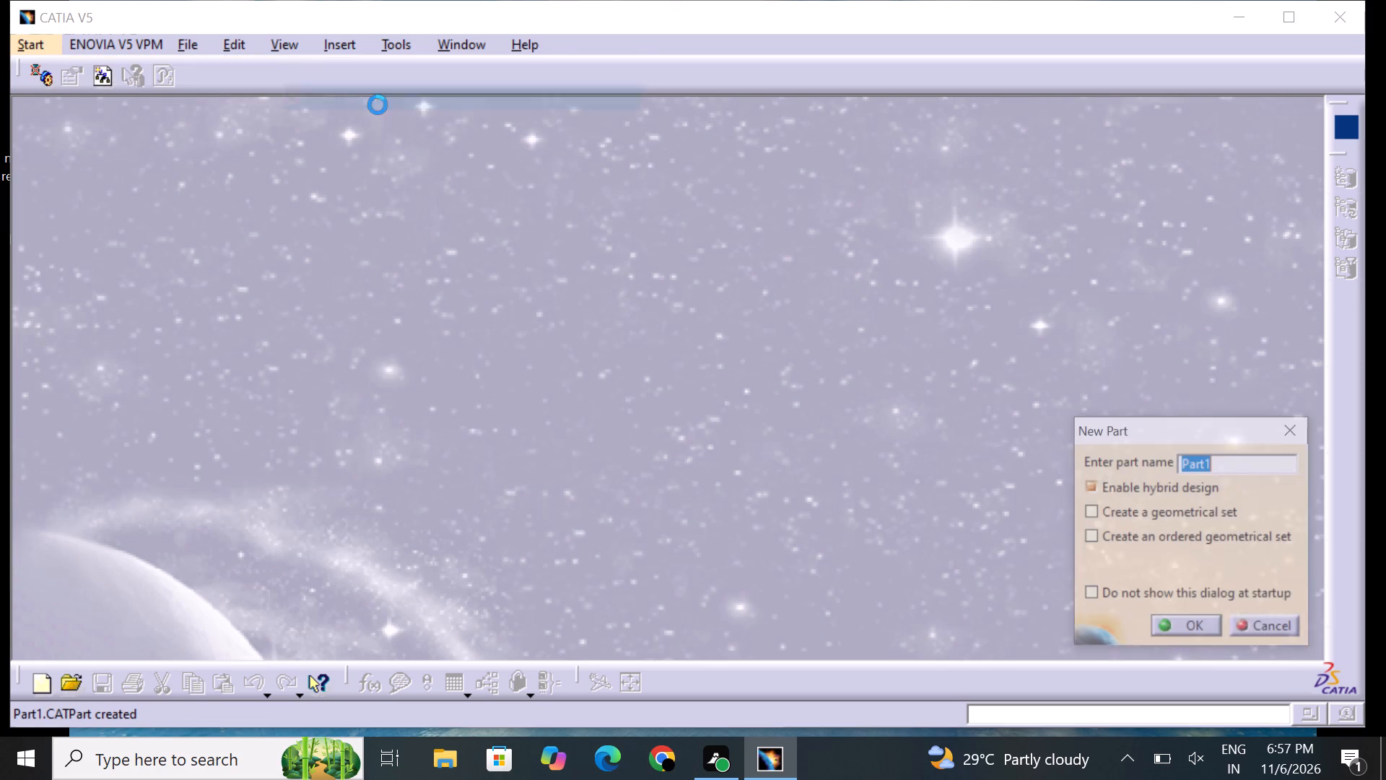
click(1205, 631)
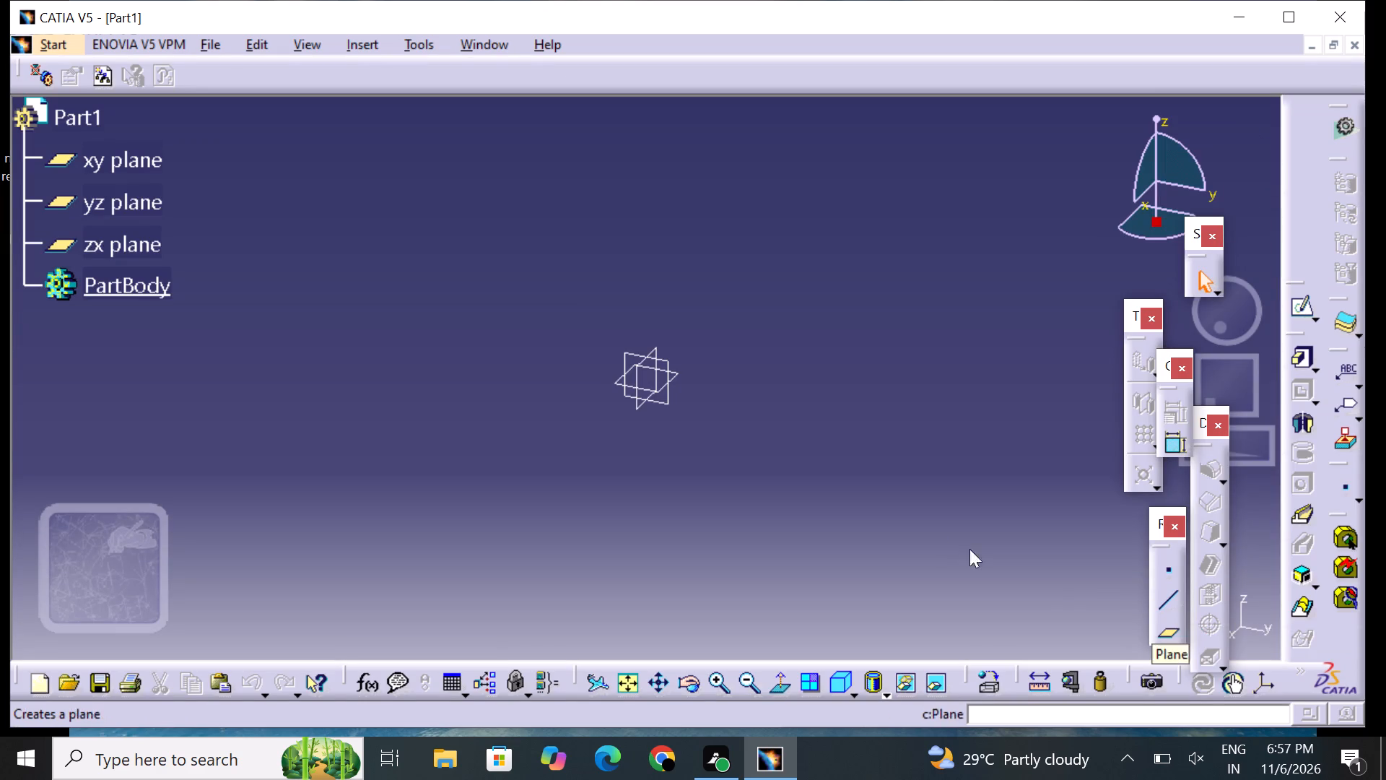
Open a new sketch on the xy plane of Part1.
click(674, 376)
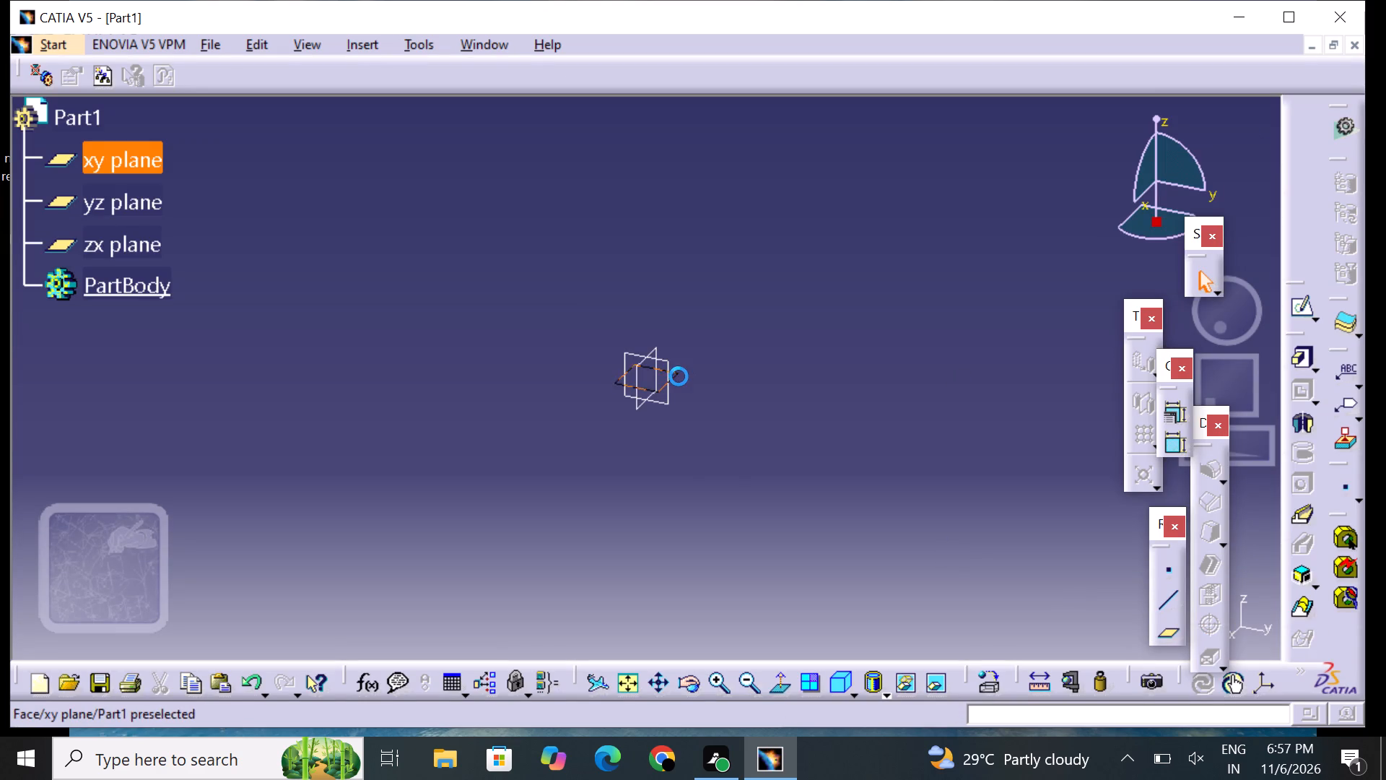
click(1293, 305)
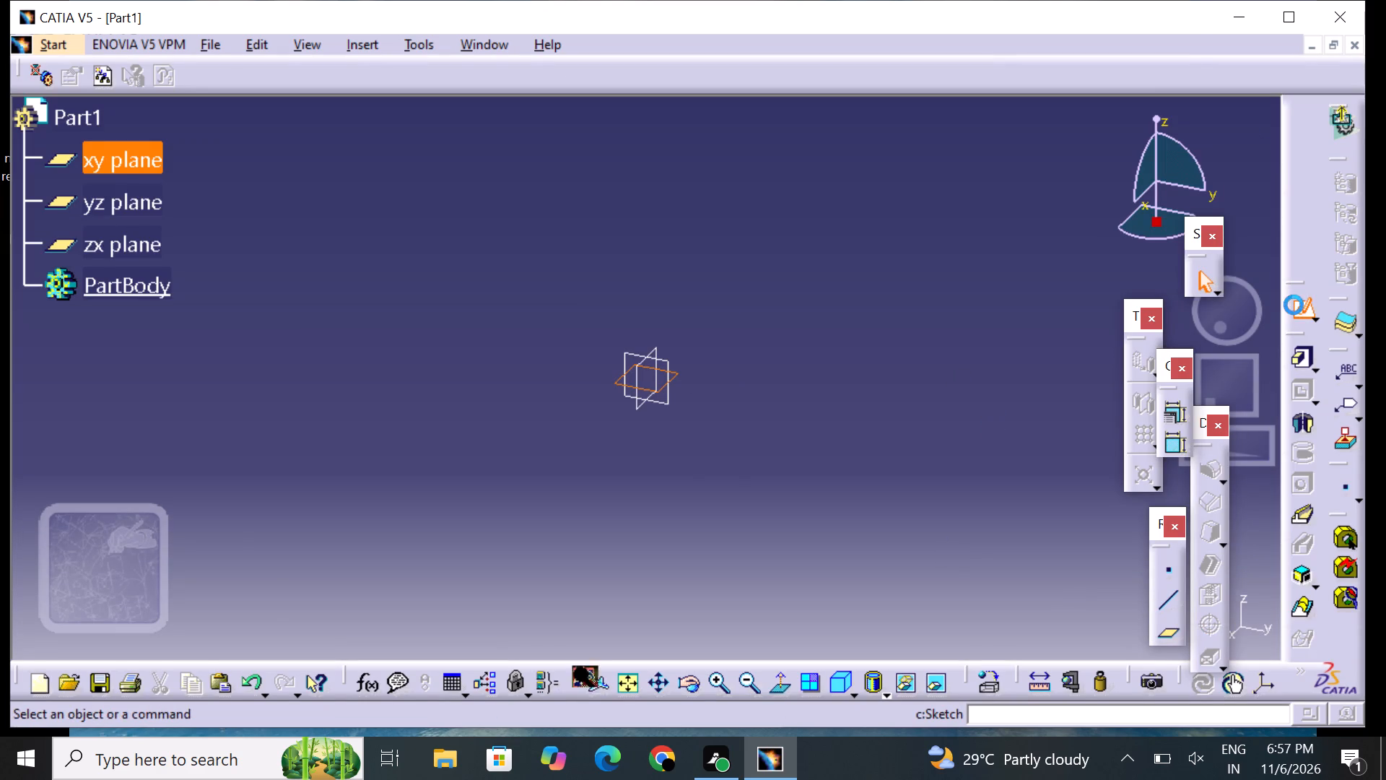
Sketch a centered rectangle on the sketch origin, about 80 mm wide and 140 mm high.
click(1289, 261)
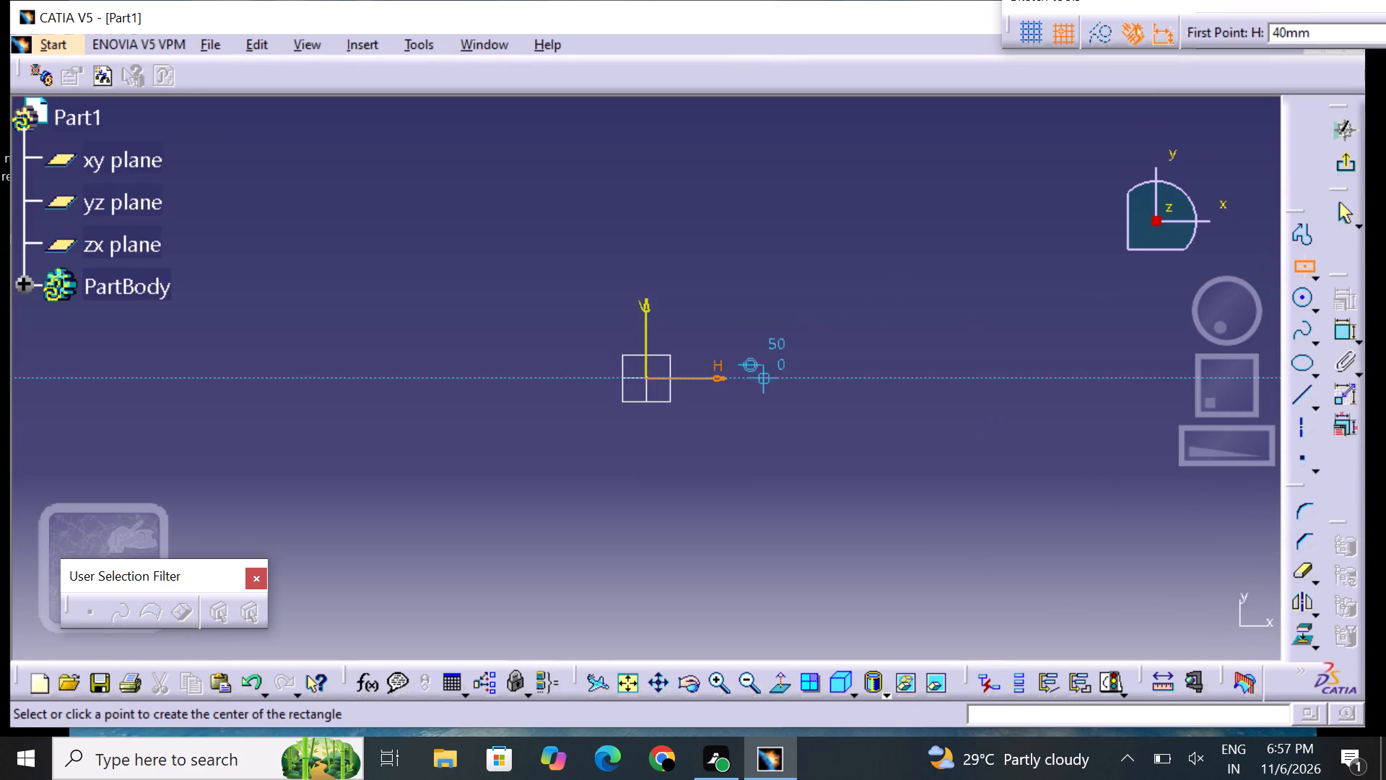
drag(637, 380, 645, 367)
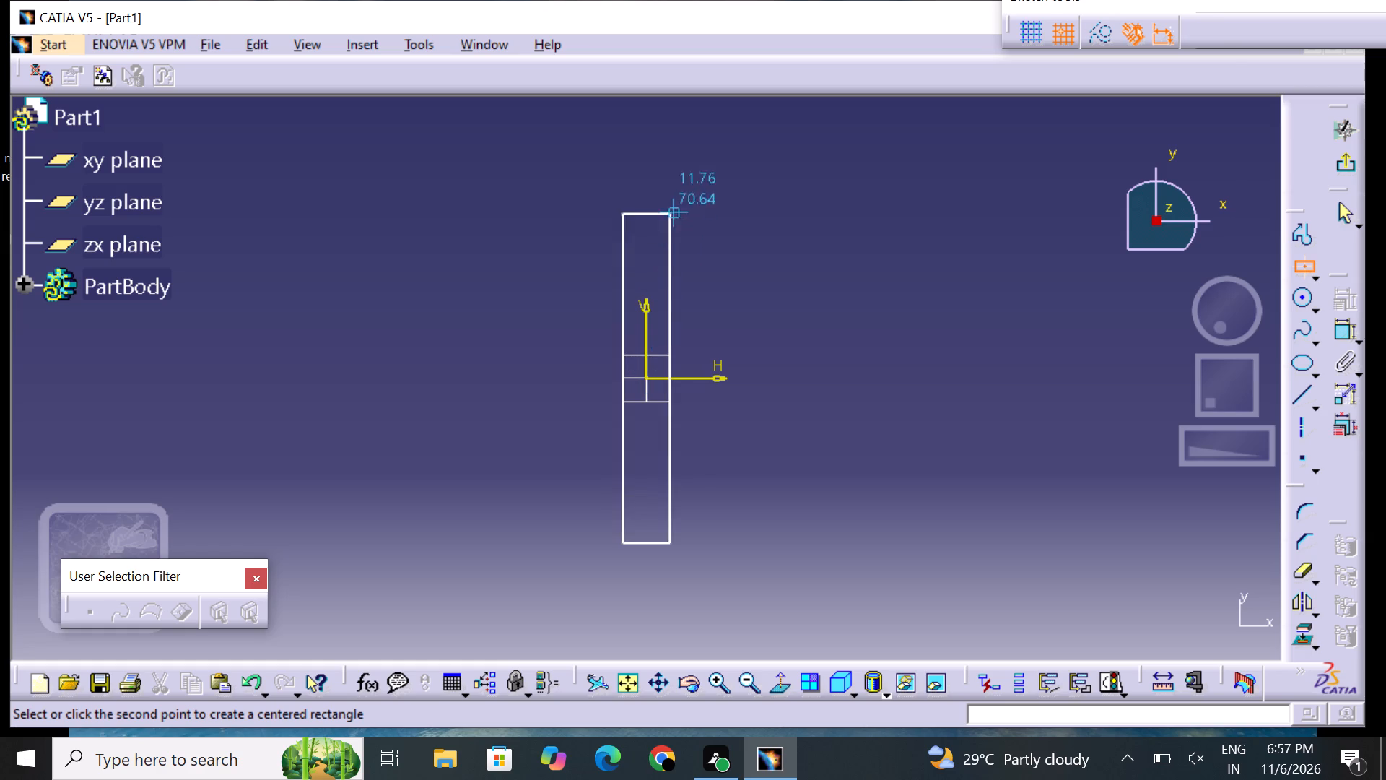
click(749, 214)
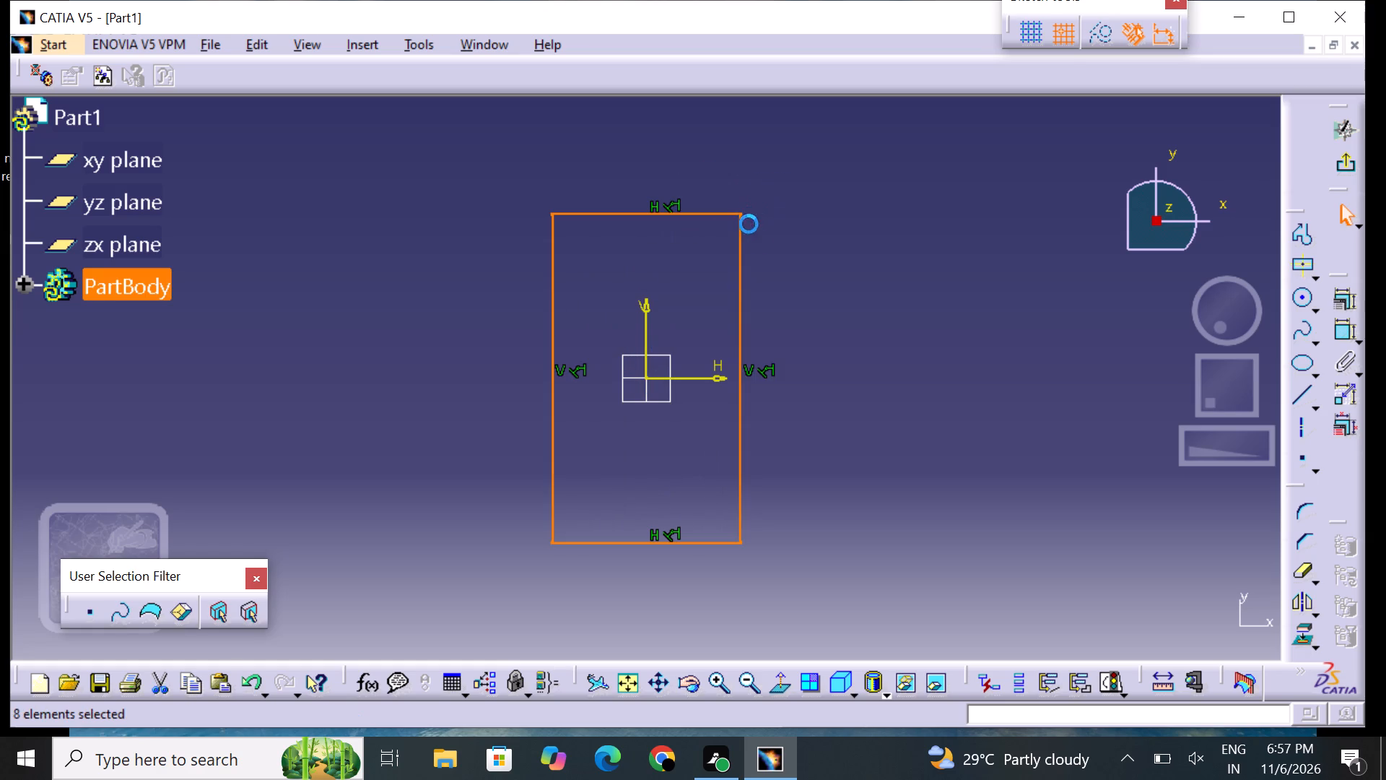
click(846, 292)
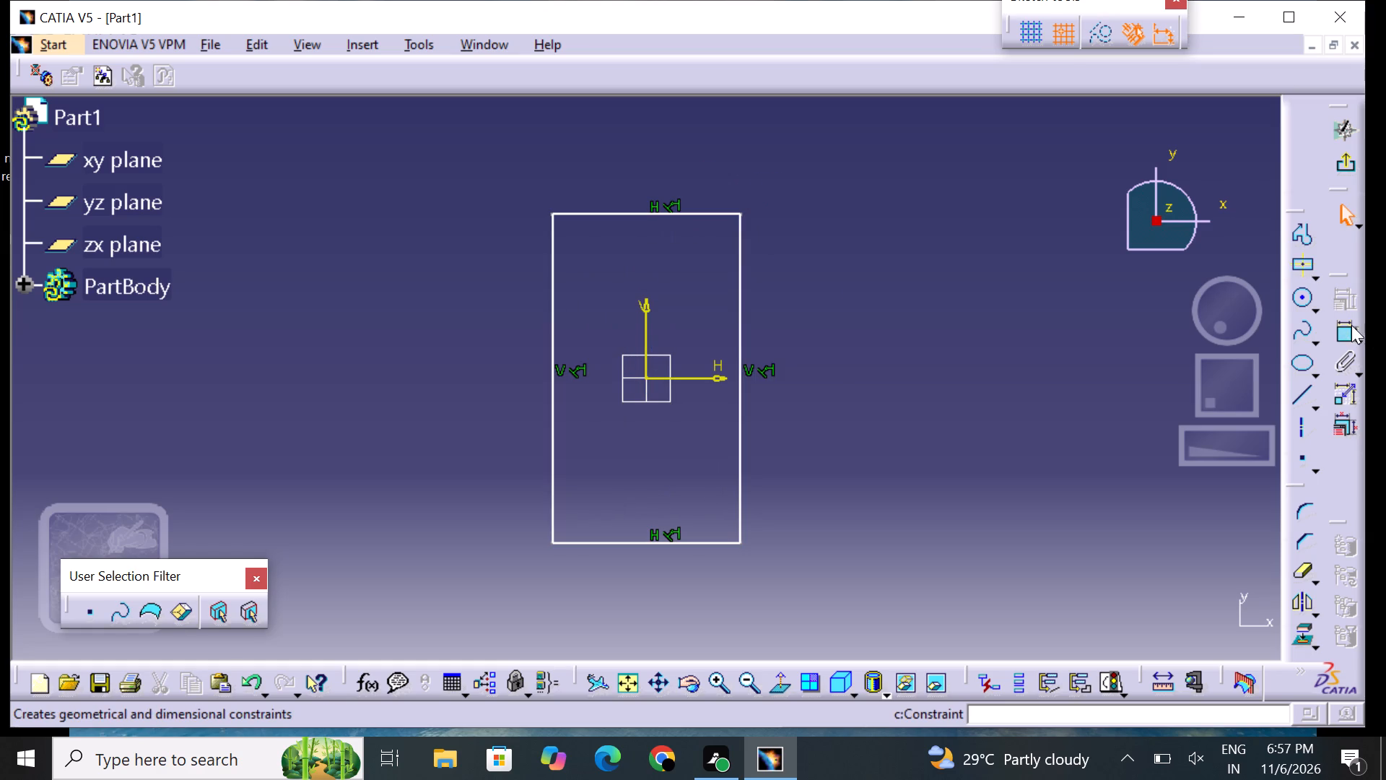
Dimension the rectangle's lower horizontal edge and set its length to 60 mm.
click(1349, 329)
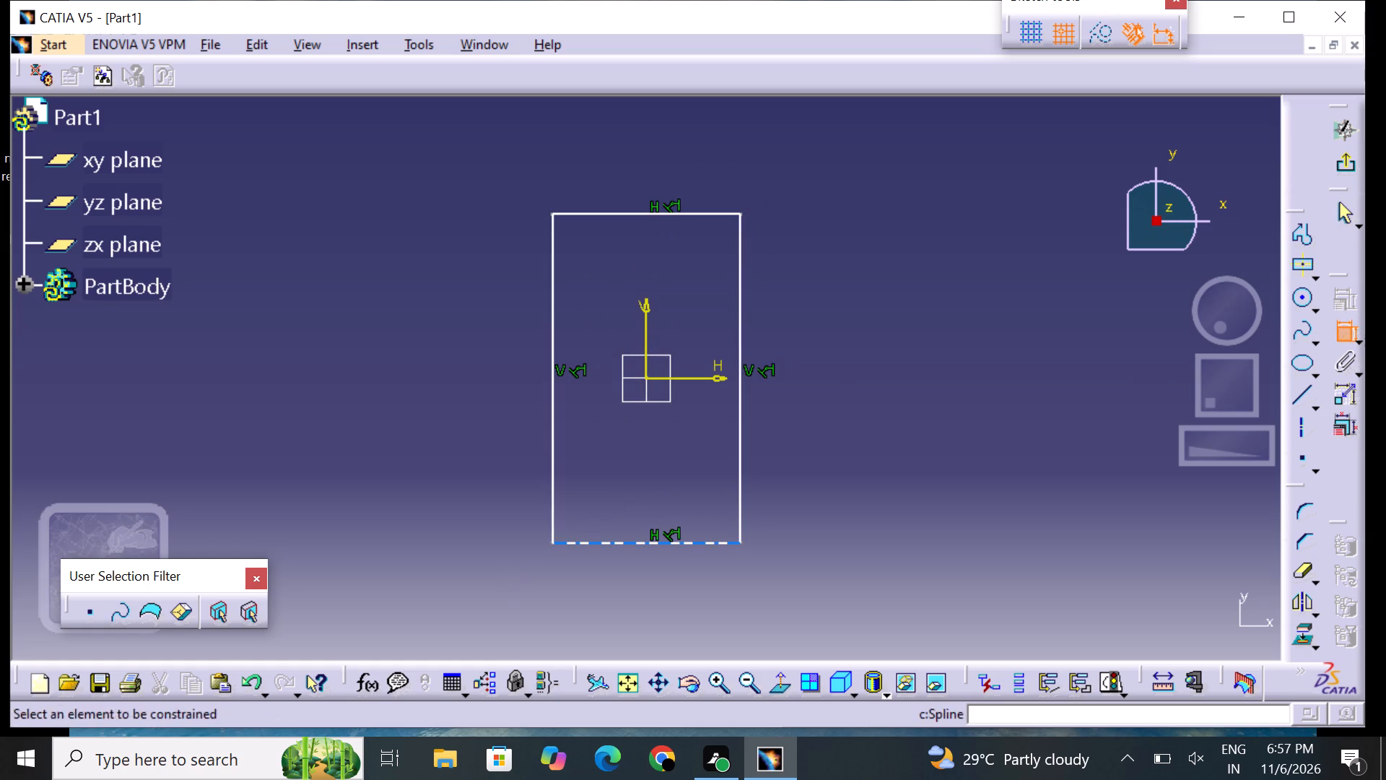
drag(629, 541, 632, 554)
click(638, 566)
double_click(645, 555)
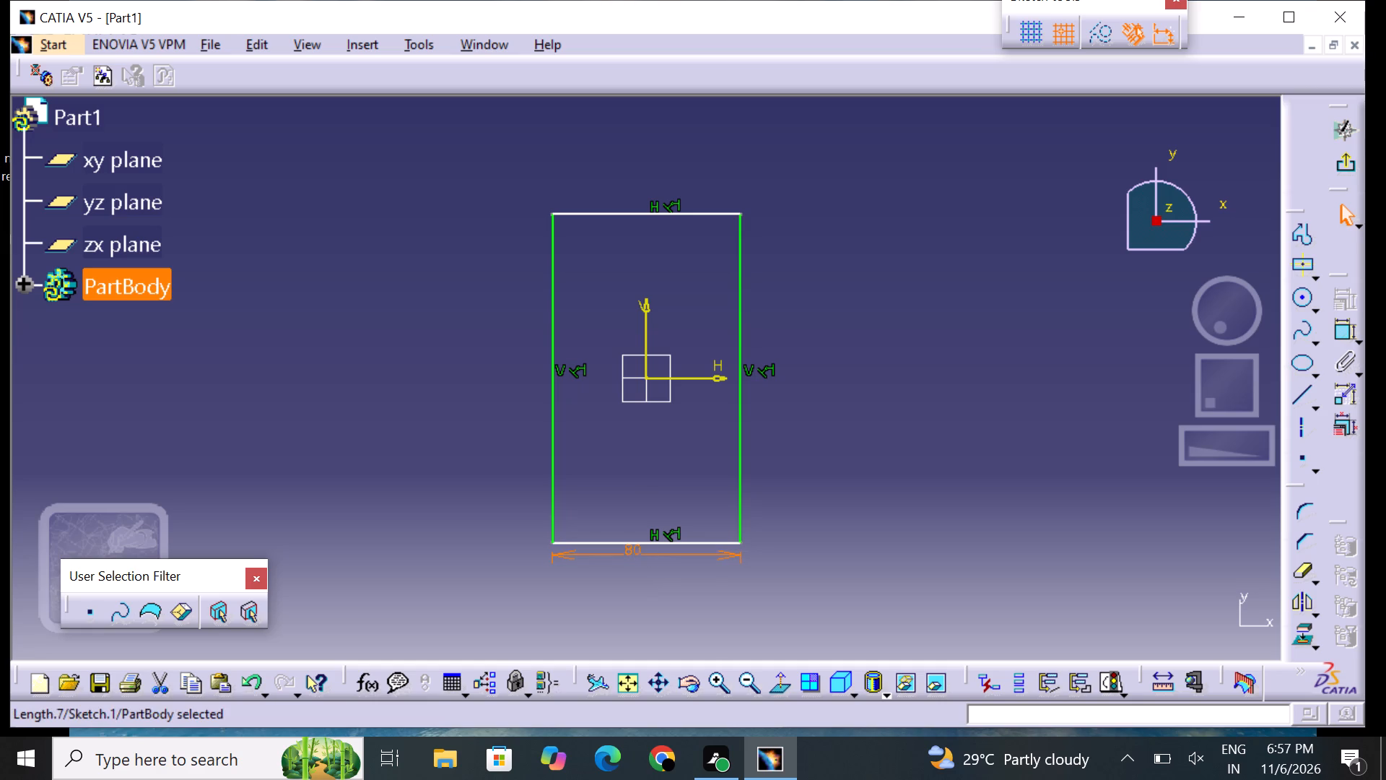
key(BackSpace)
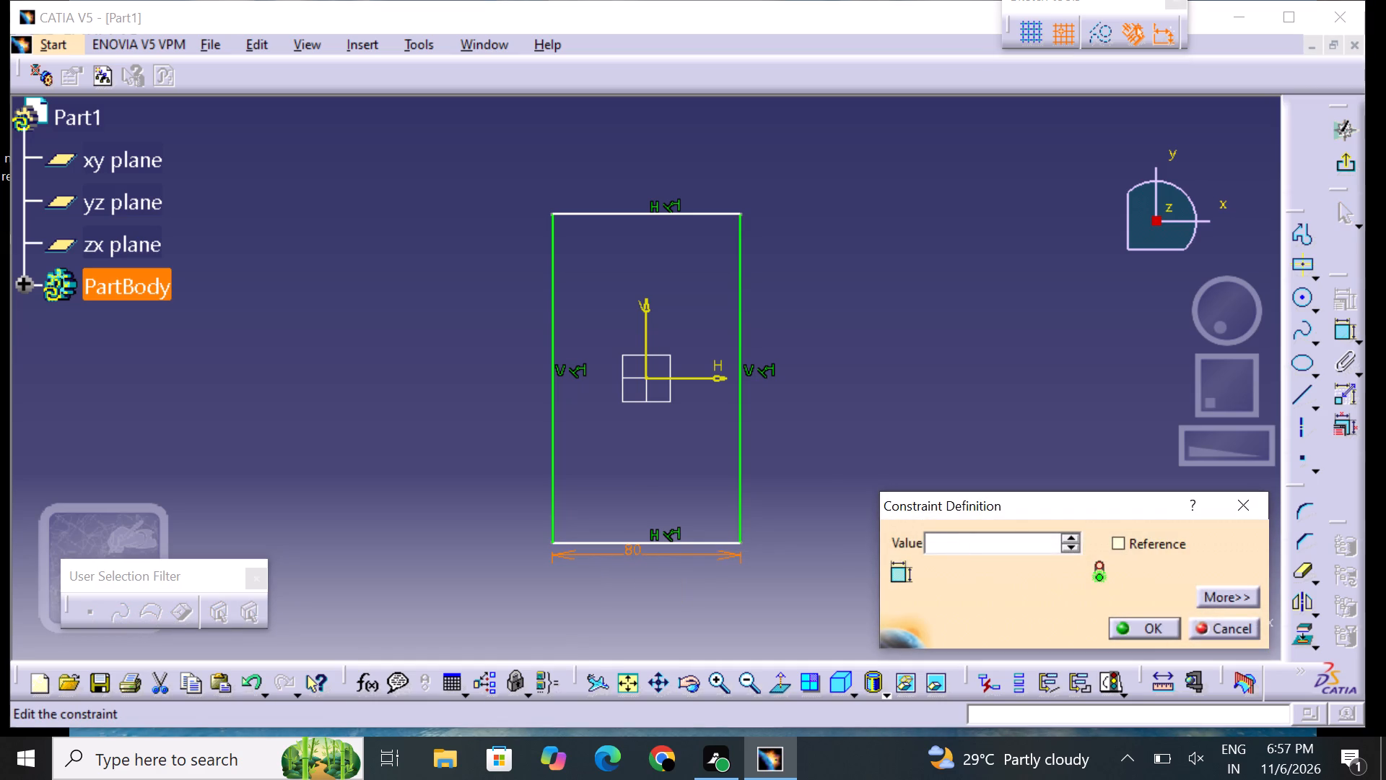
text(60)
key(Return)
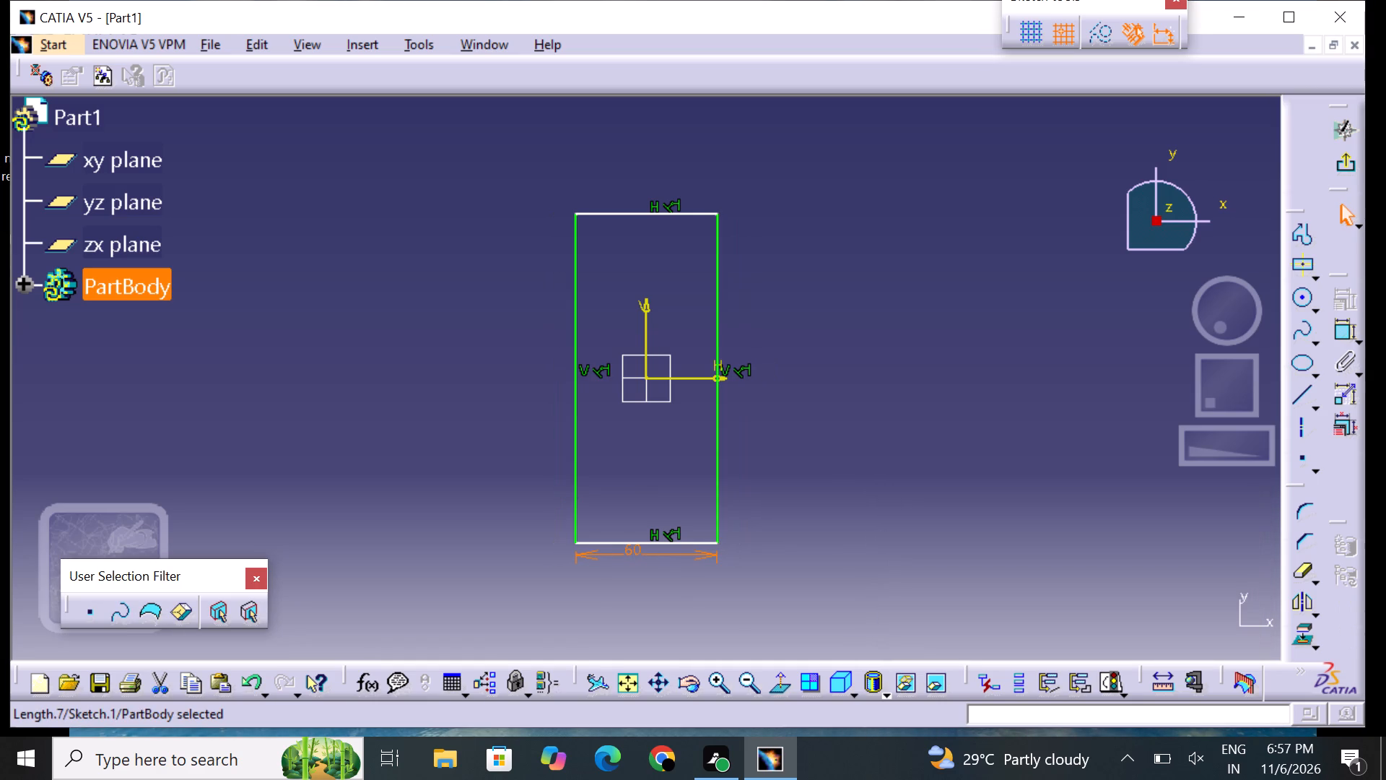
click(807, 463)
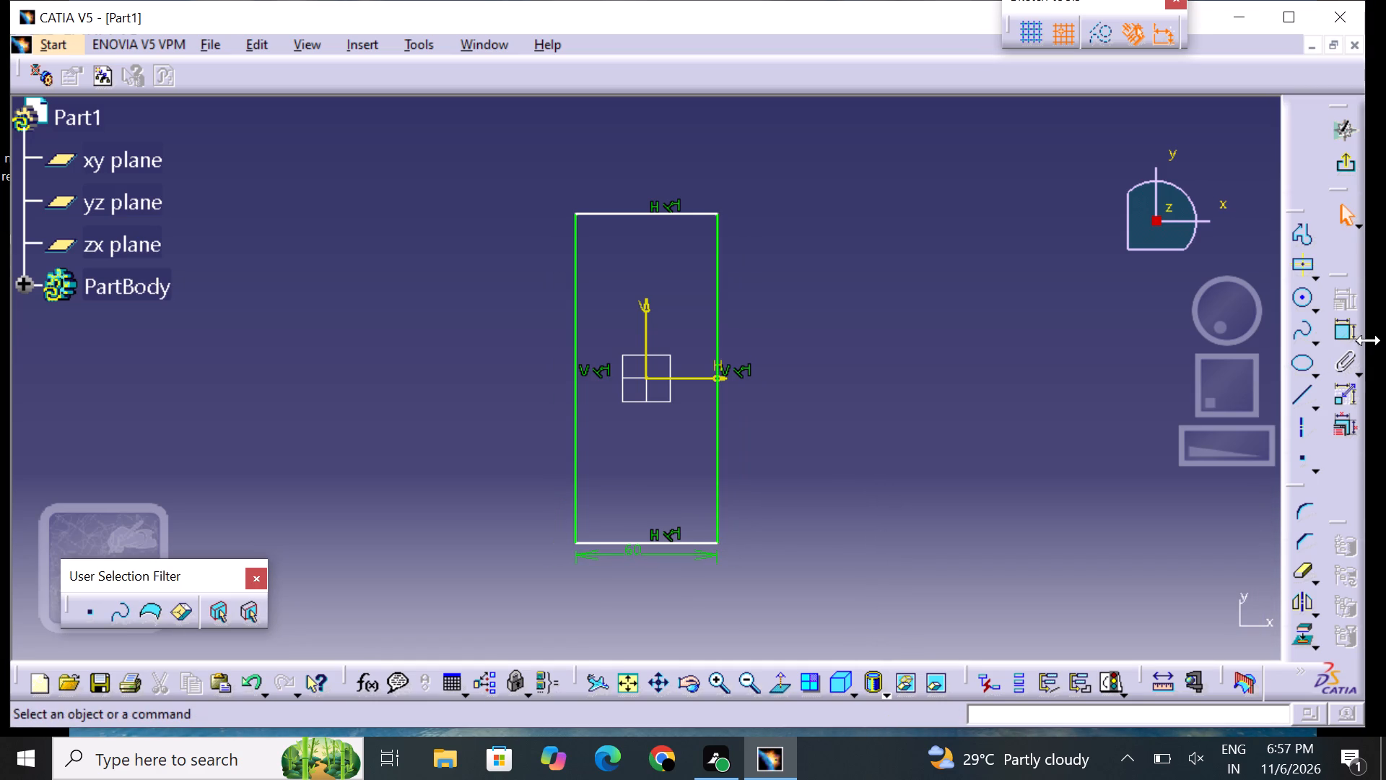
Dimension the rectangle's right vertical edge and set its length to 100 mm.
click(1353, 333)
click(1331, 354)
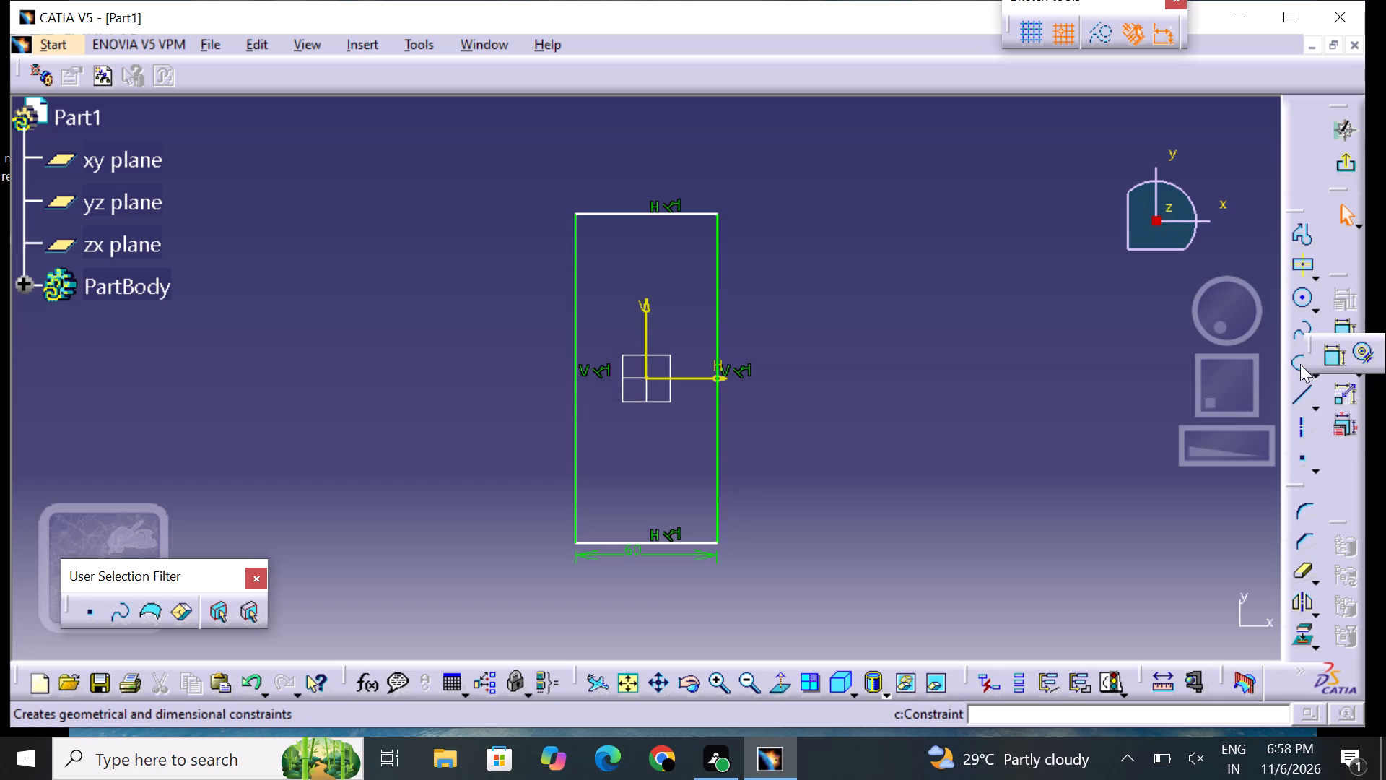
click(715, 435)
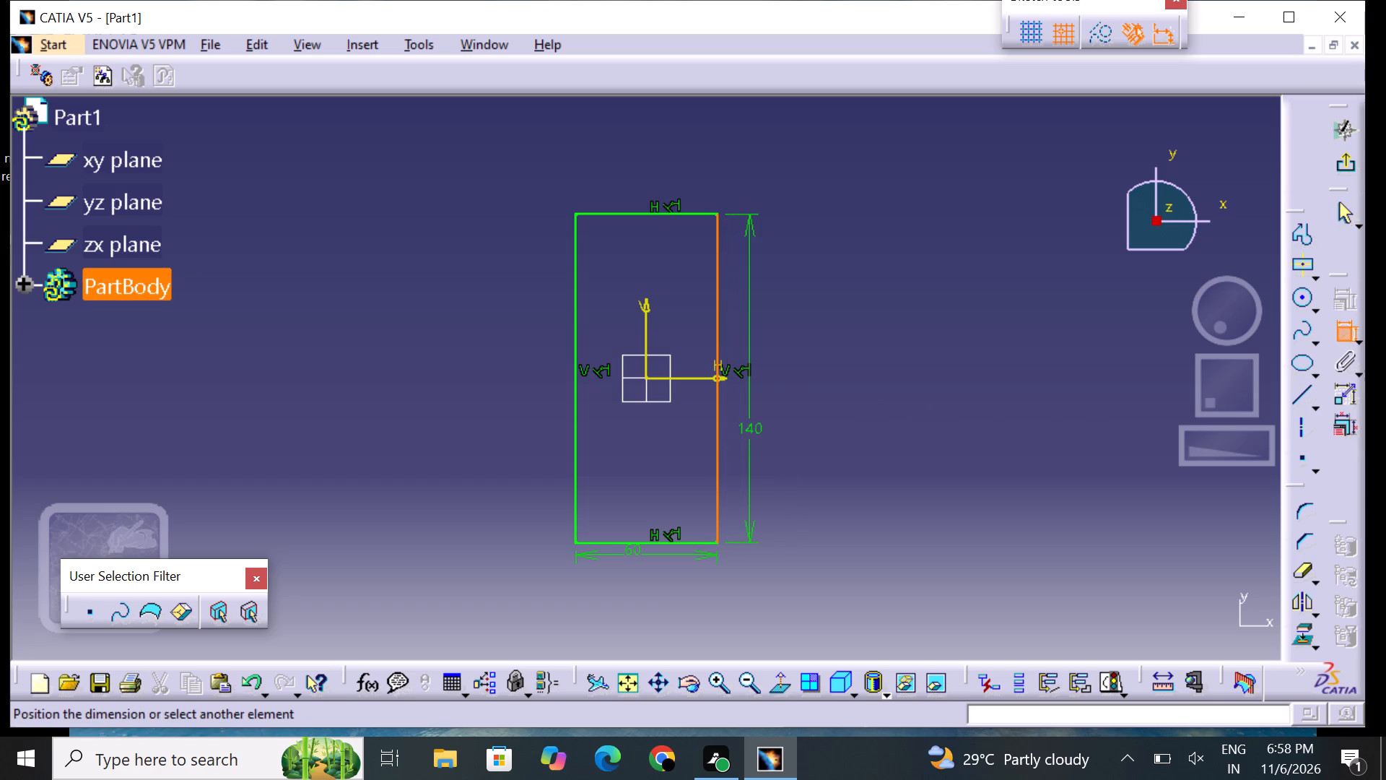
click(751, 433)
click(757, 421)
click(757, 421)
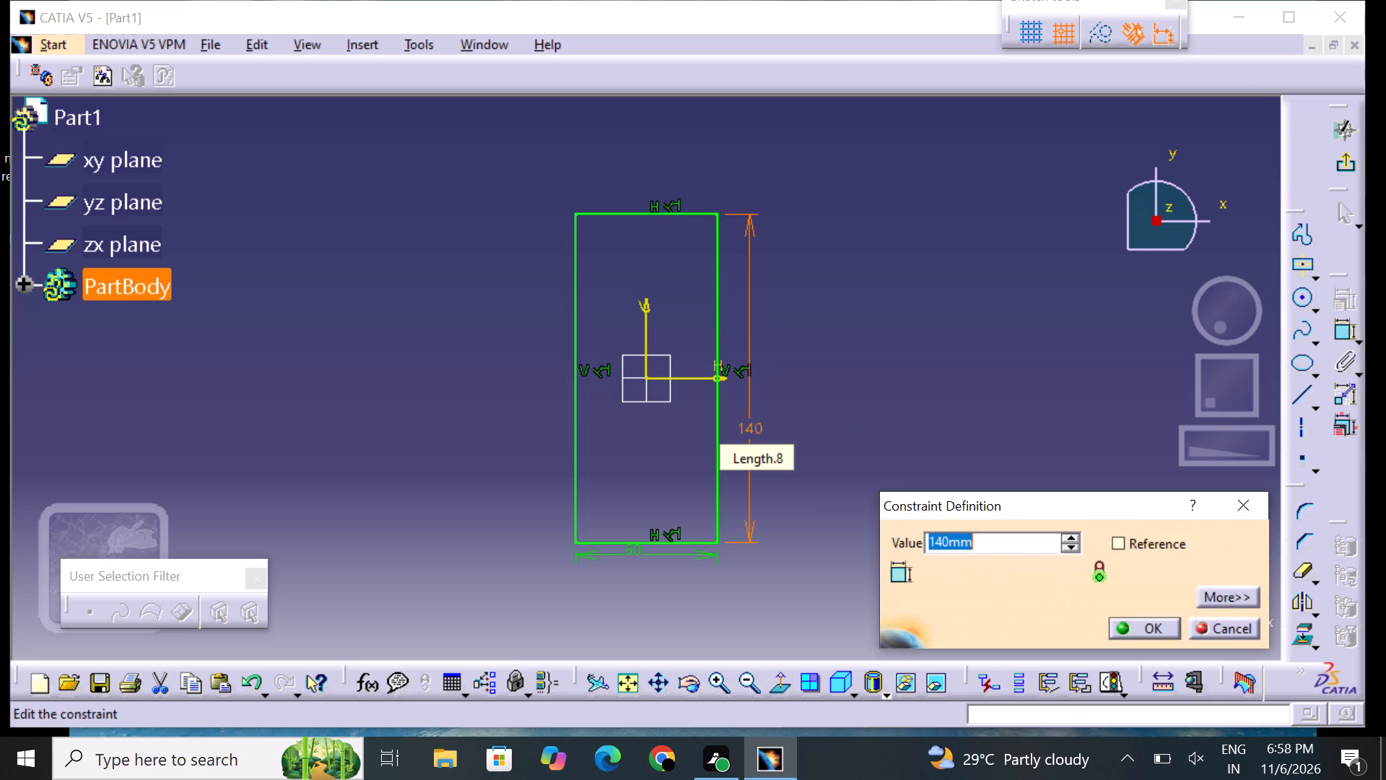
key(BackSpace)
text(100)
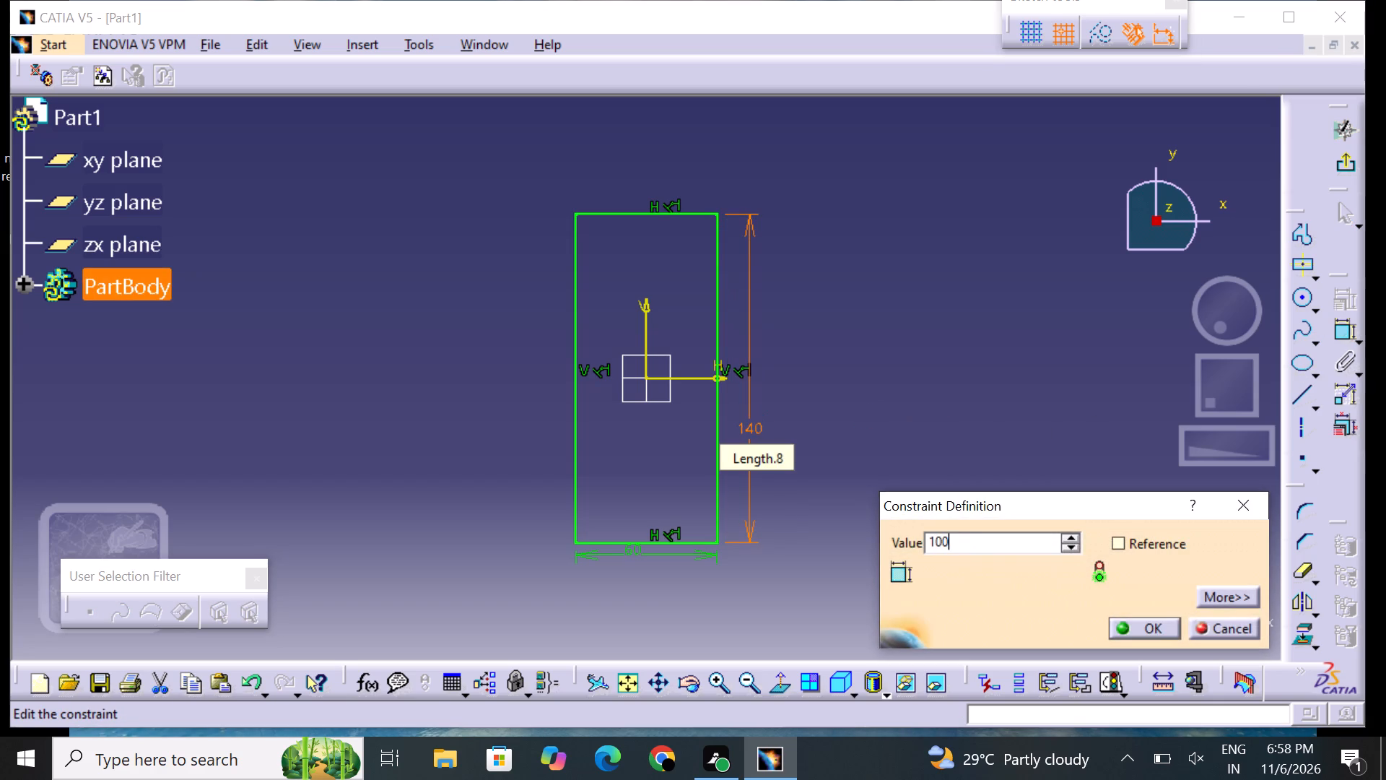
key(Return)
click(795, 406)
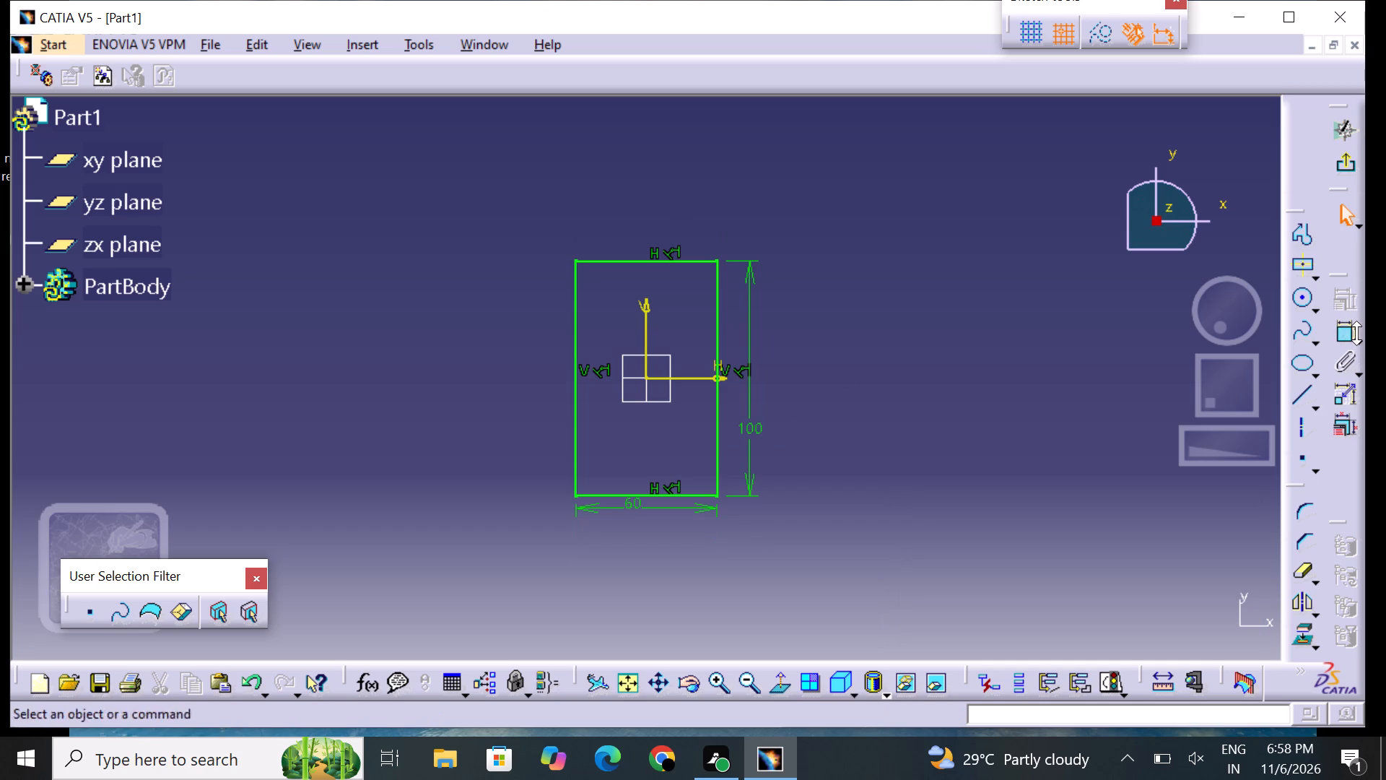
Round the rectangle's upper-right corner with the Corner tool and set its radius to 10 mm.
click(1304, 507)
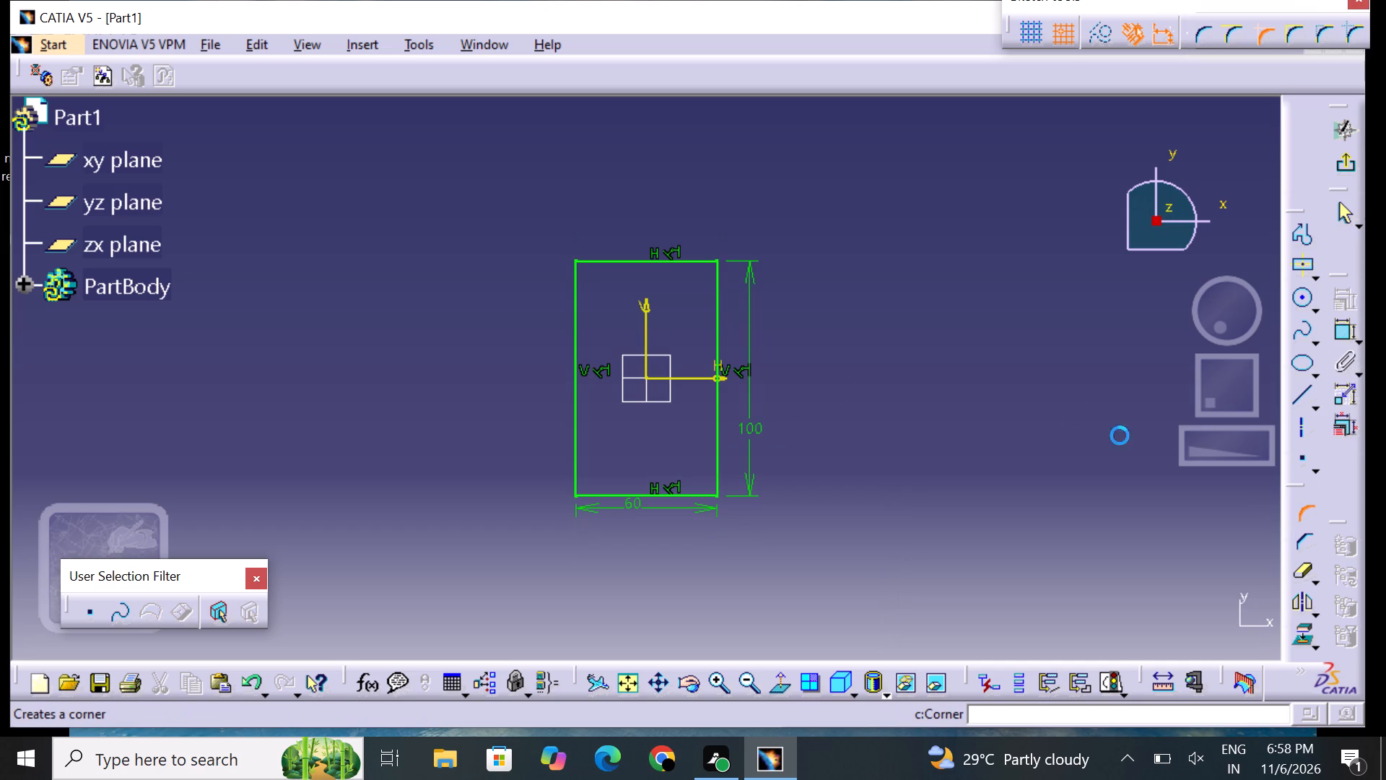
click(689, 258)
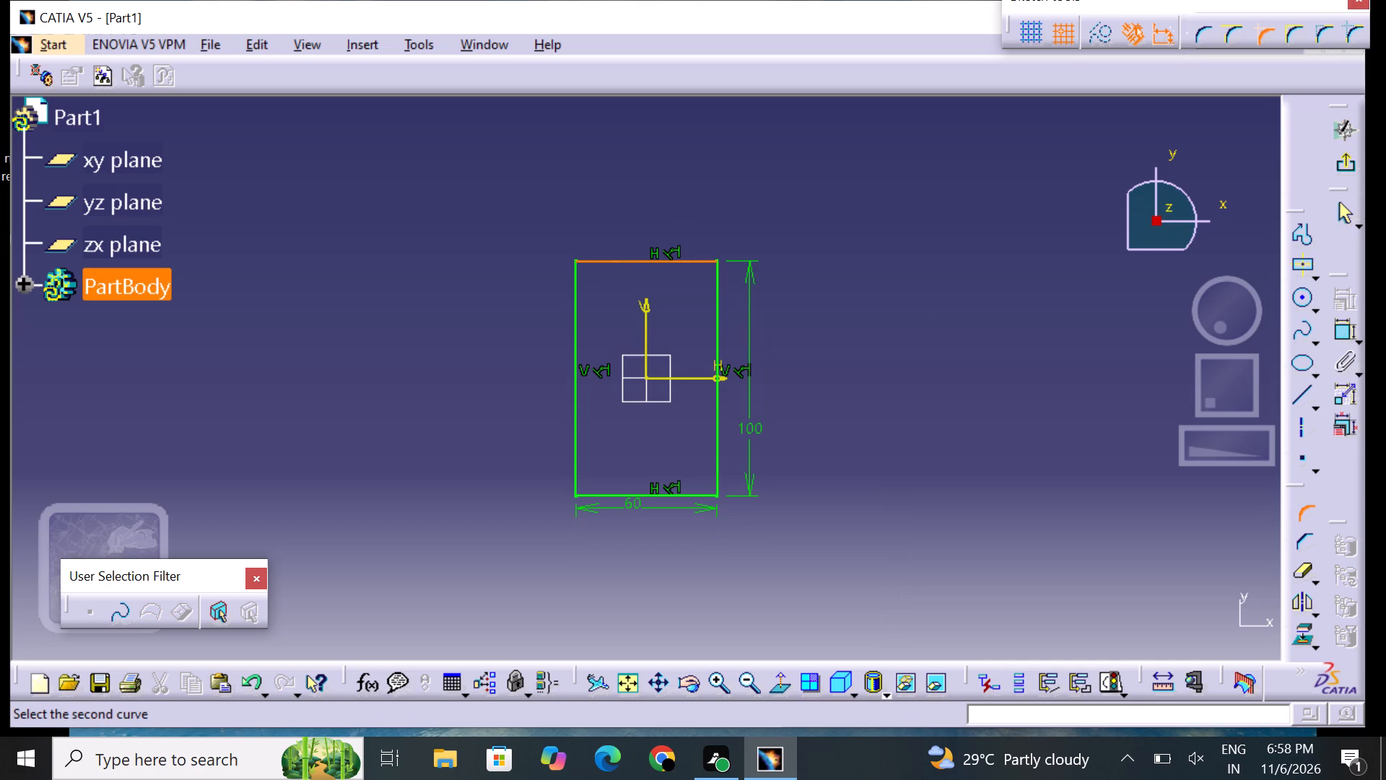
click(715, 276)
click(715, 274)
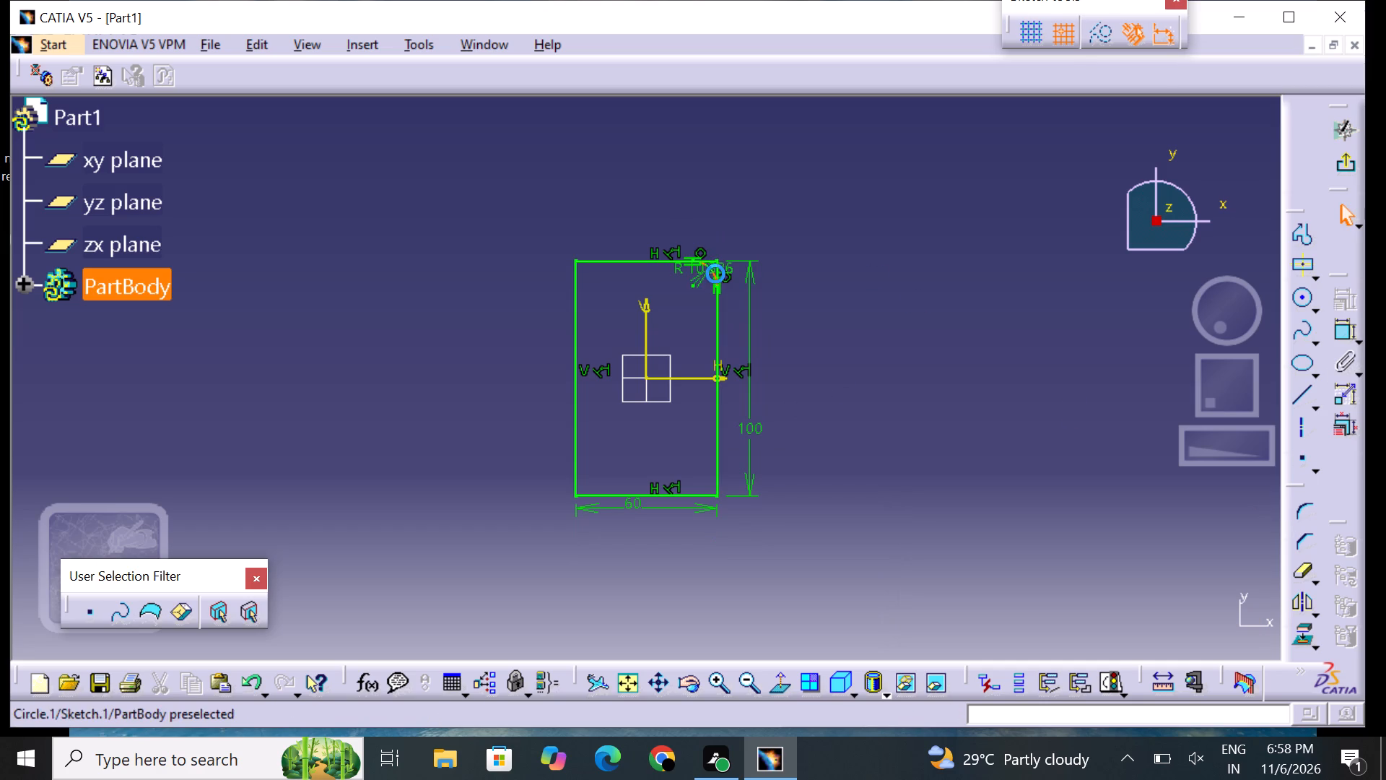
double_click(702, 272)
key(BackSpace)
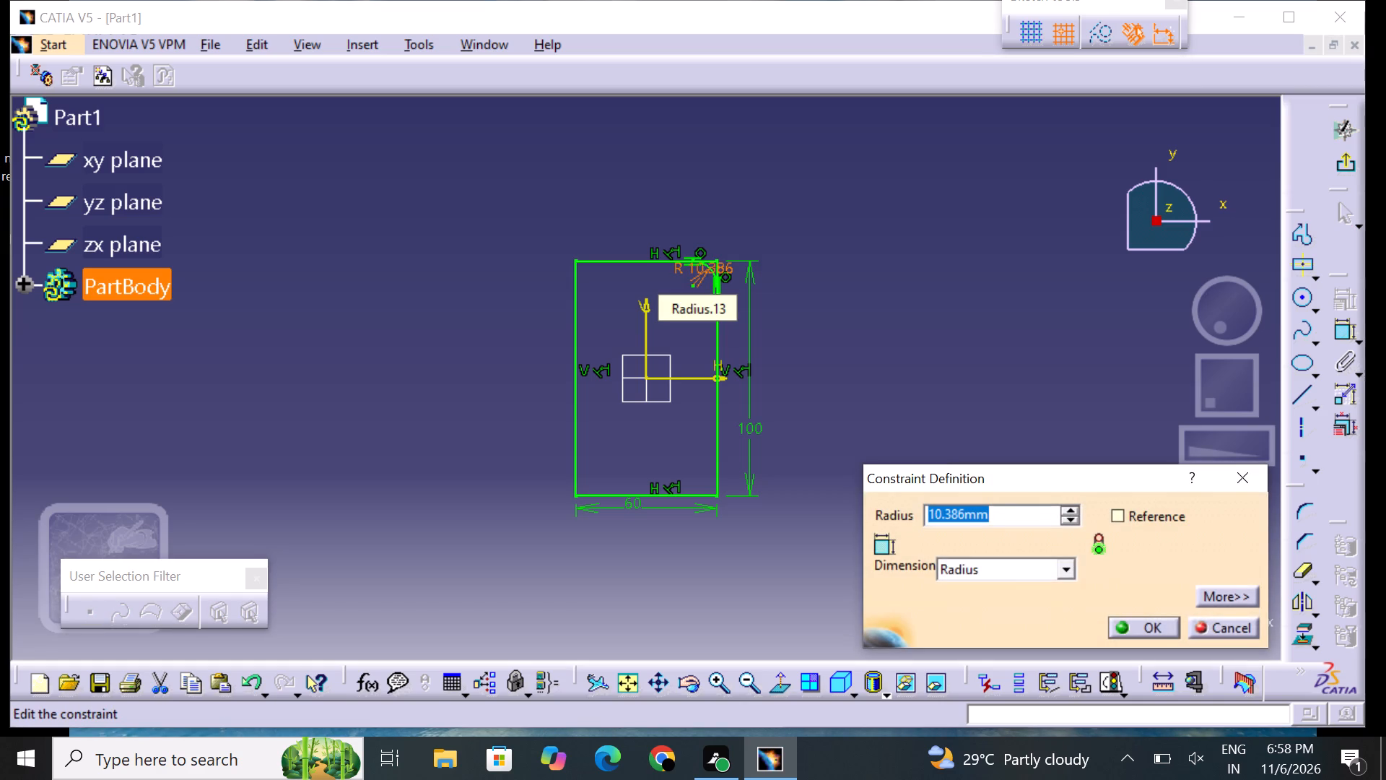
text(10)
key(Return)
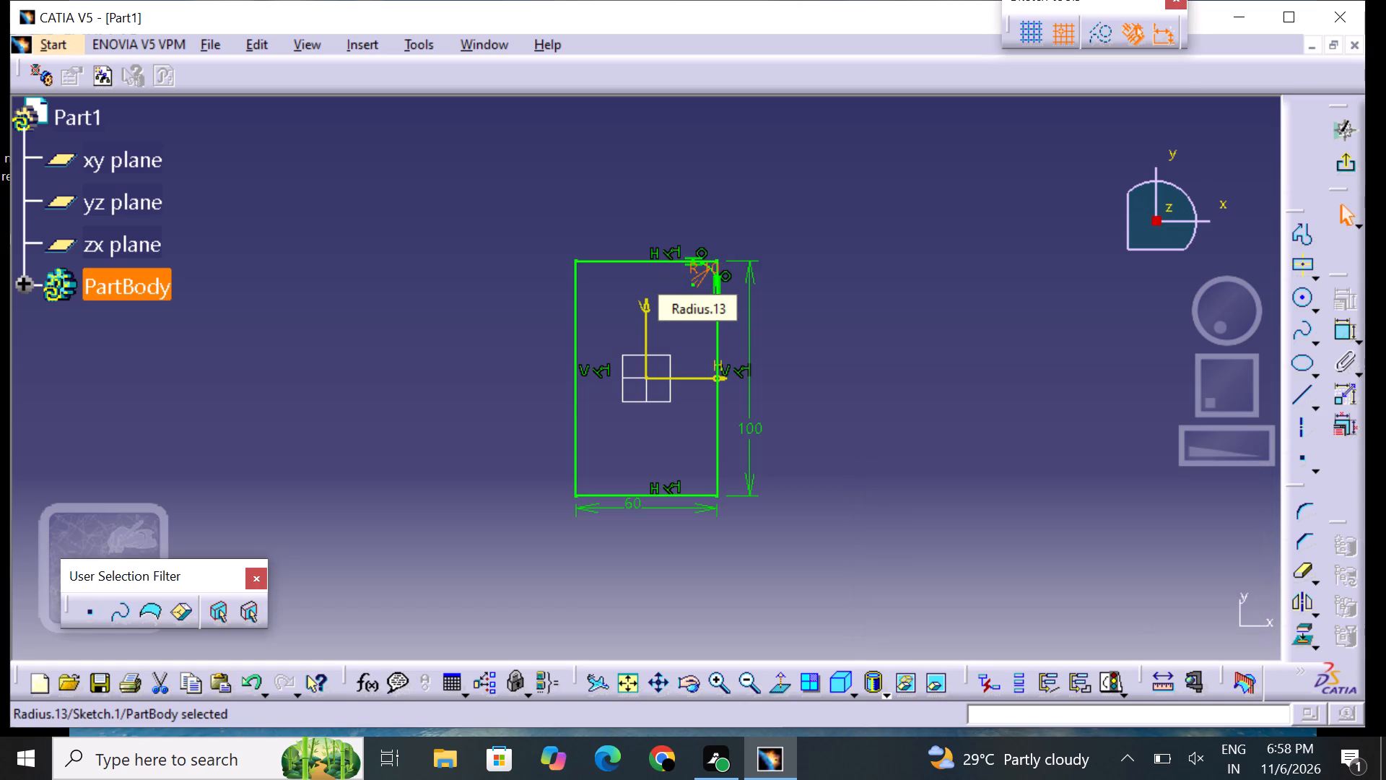
click(861, 355)
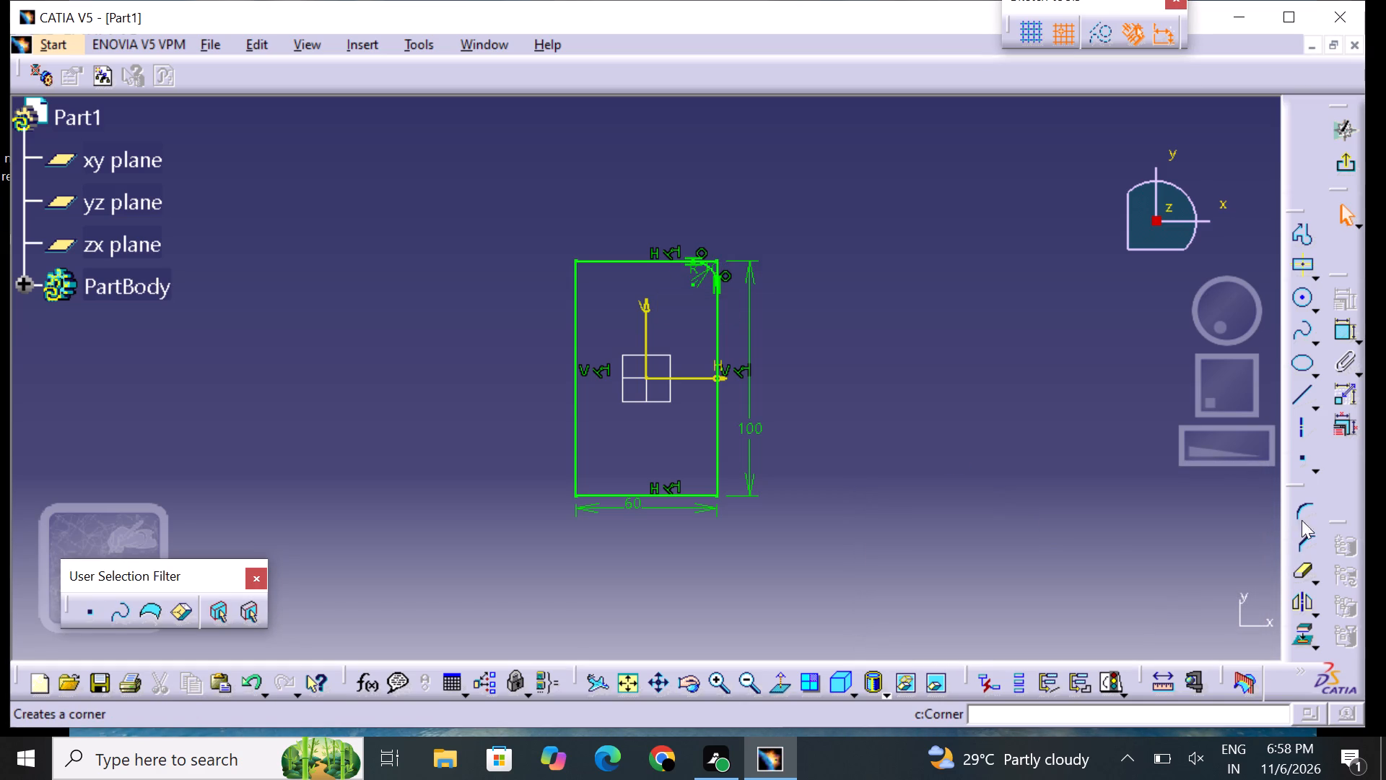
Round the rectangle's upper-left corner with the Corner tool and set its radius to 10 mm.
click(1307, 508)
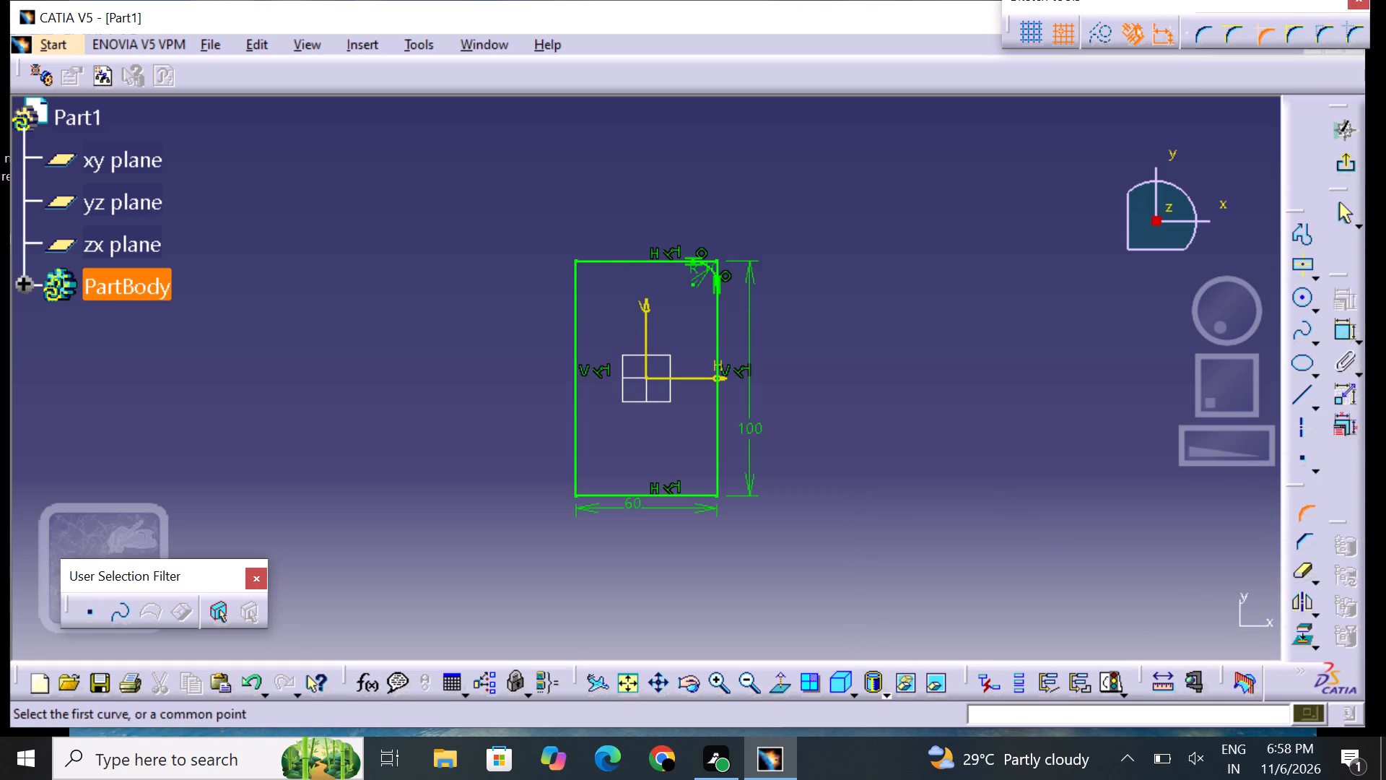
click(585, 261)
click(576, 266)
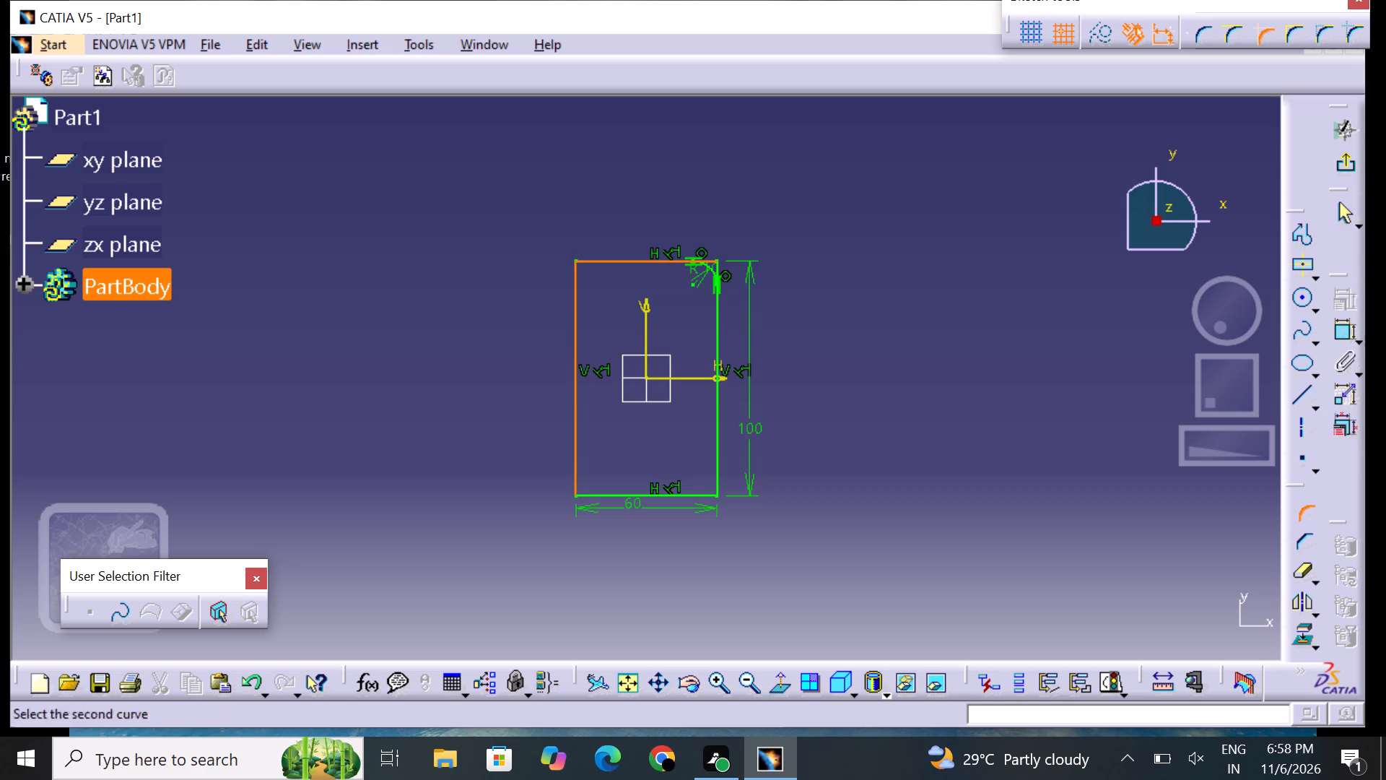
click(579, 277)
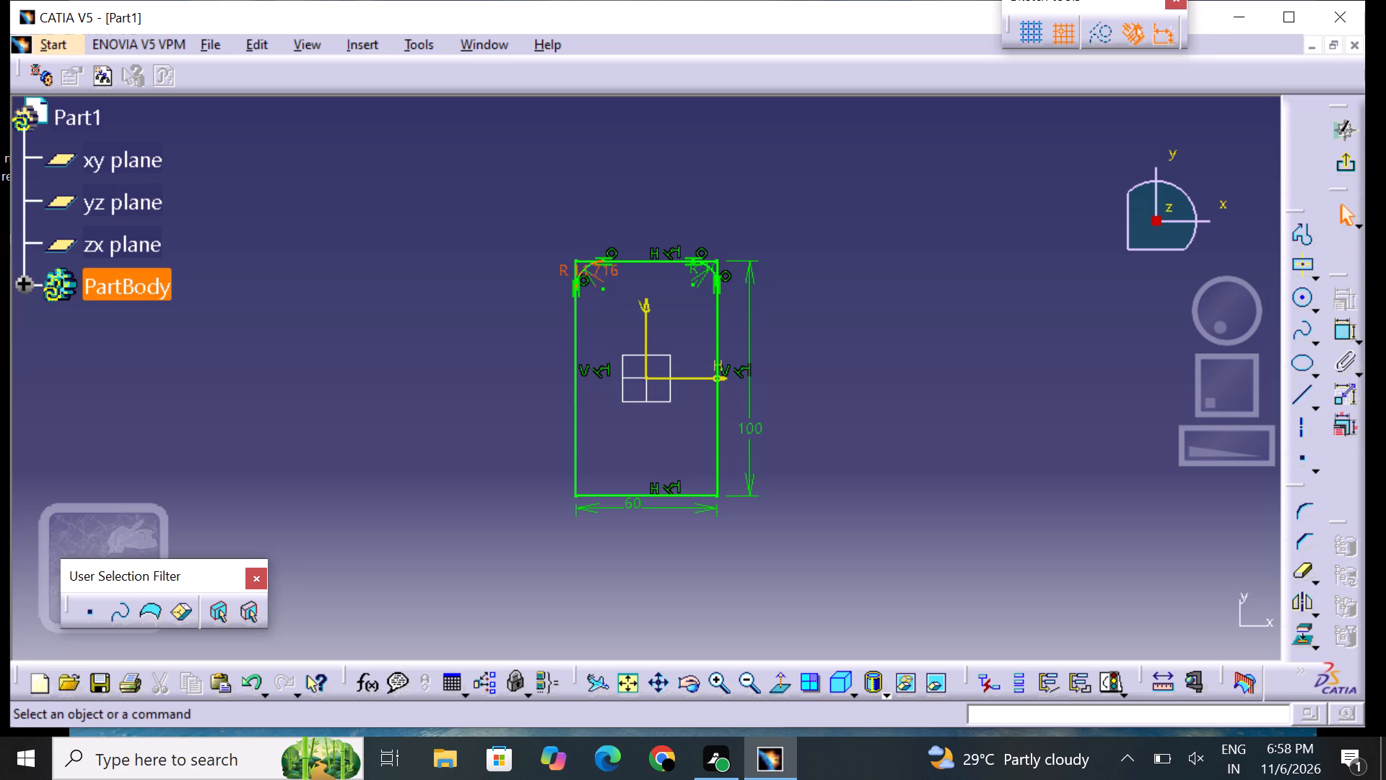
double_click(608, 269)
key(BackSpace)
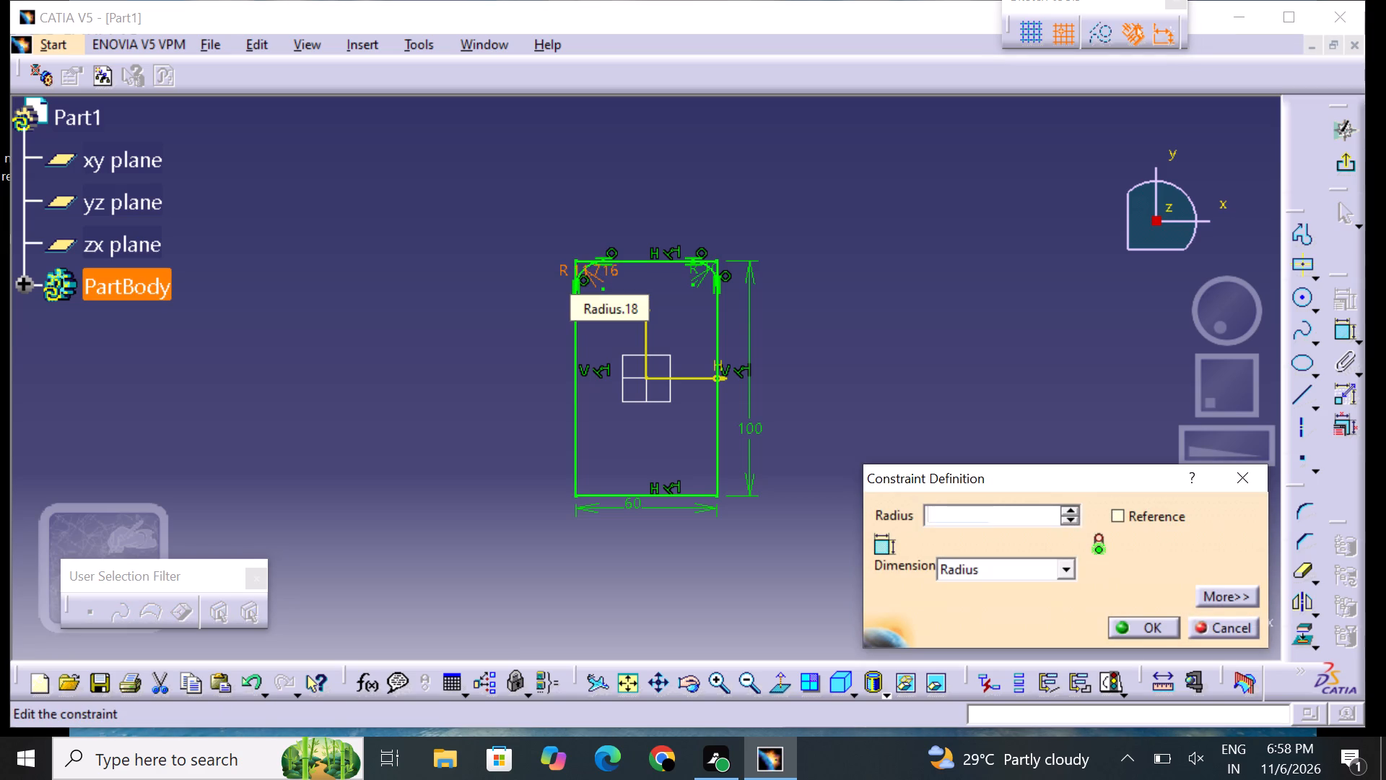
text(10)
key(Return)
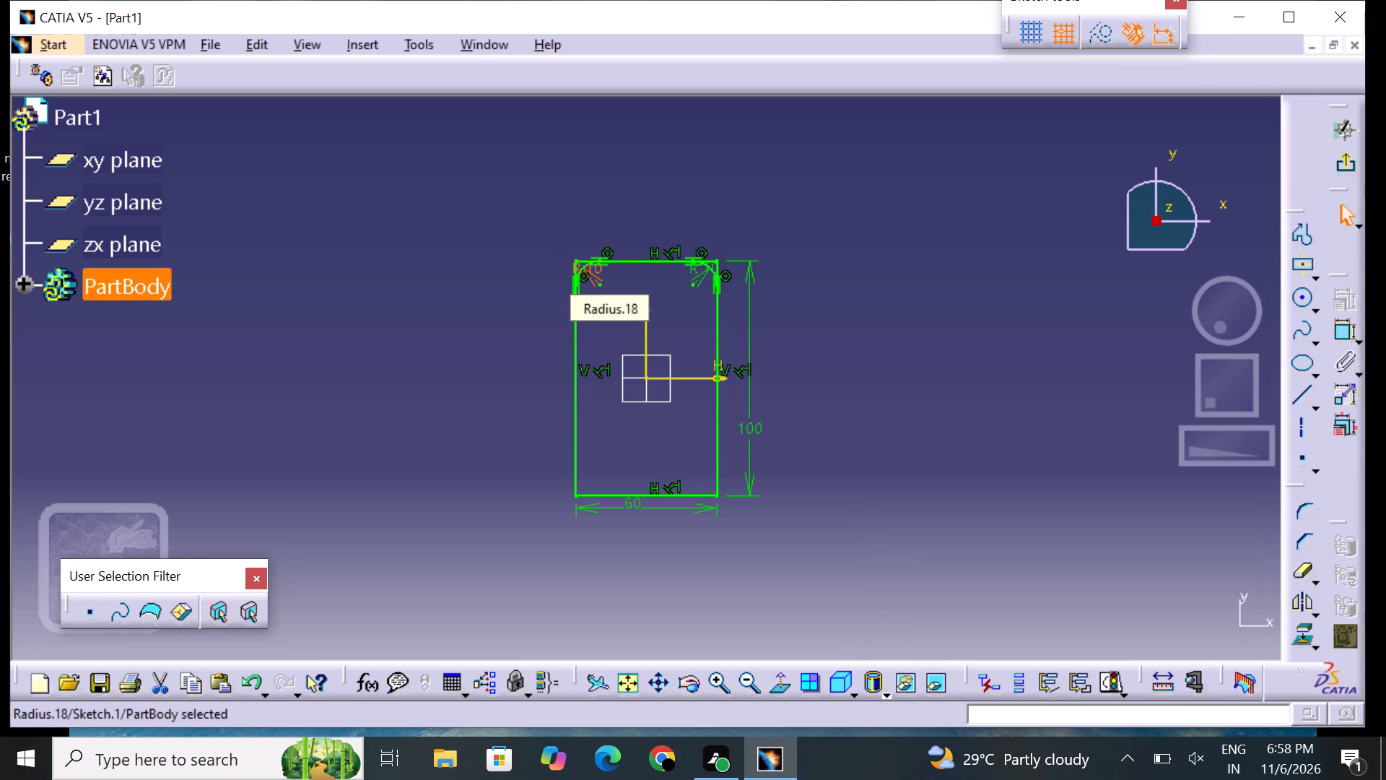
click(1163, 513)
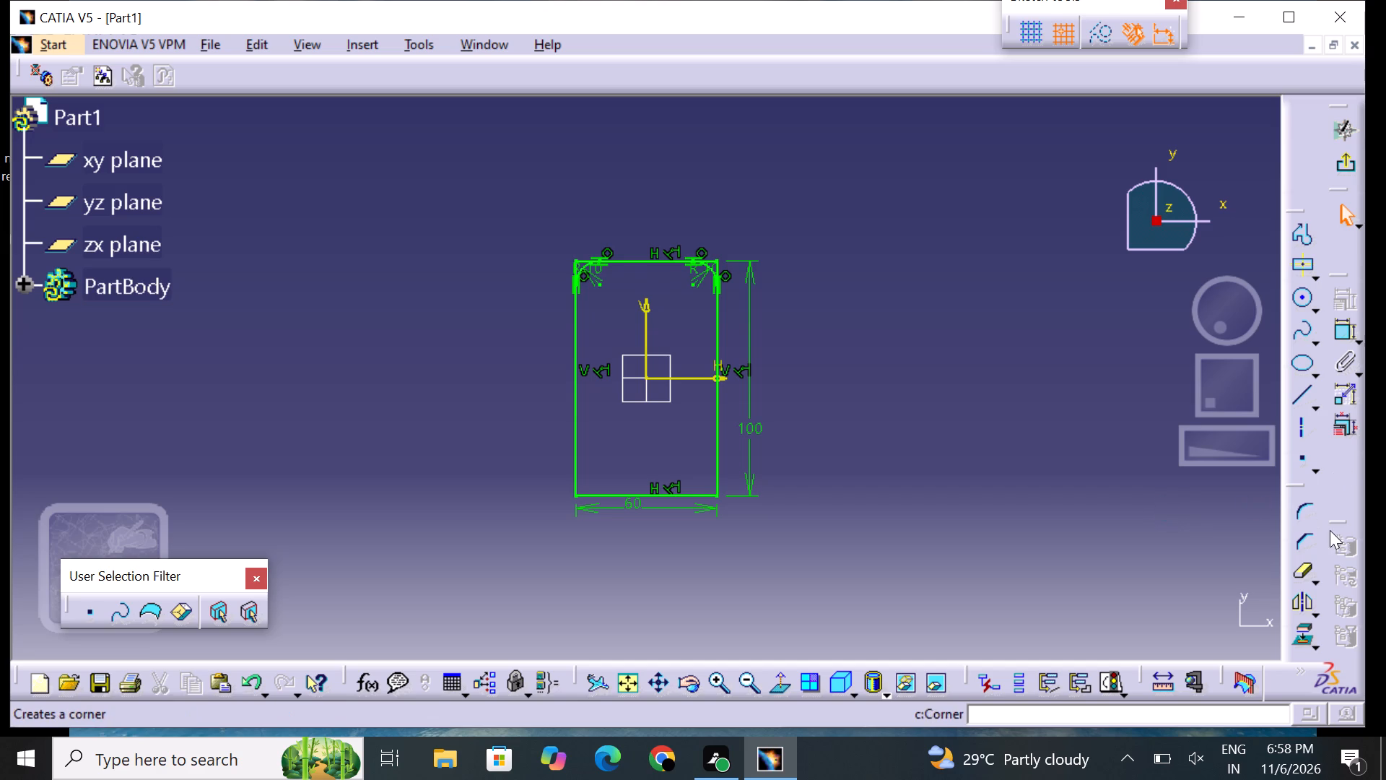
Round the rectangle's lower-left corner with the Corner tool and set its radius to 10 mm.
click(1291, 504)
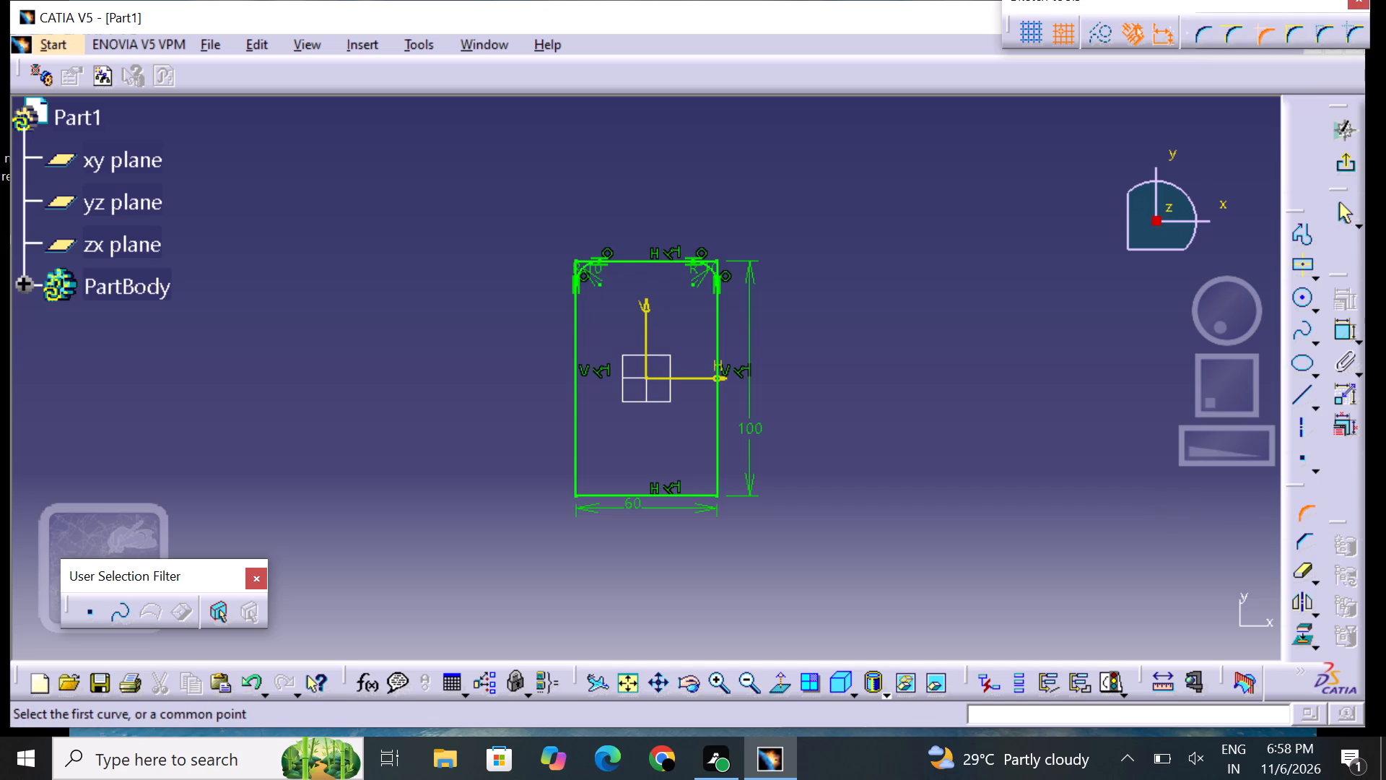
click(575, 467)
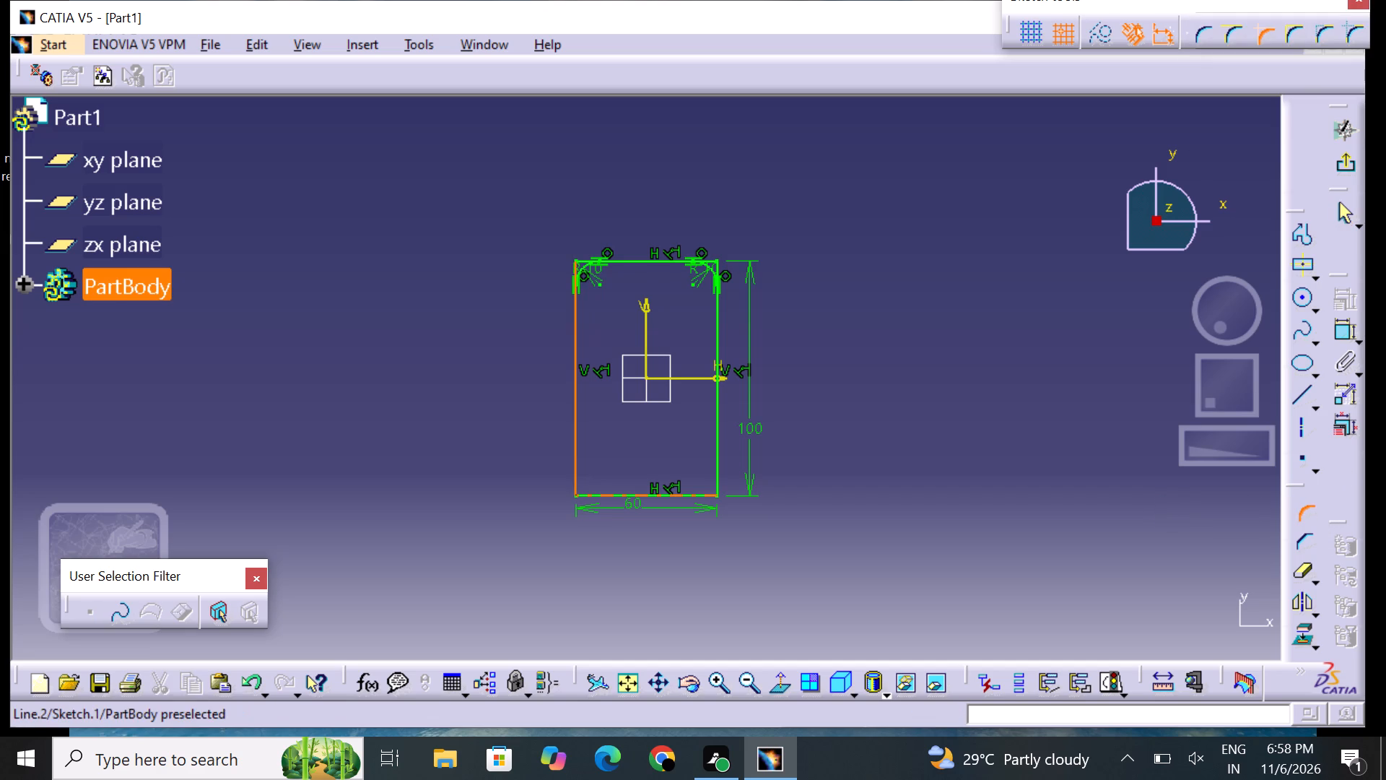
click(591, 494)
click(580, 483)
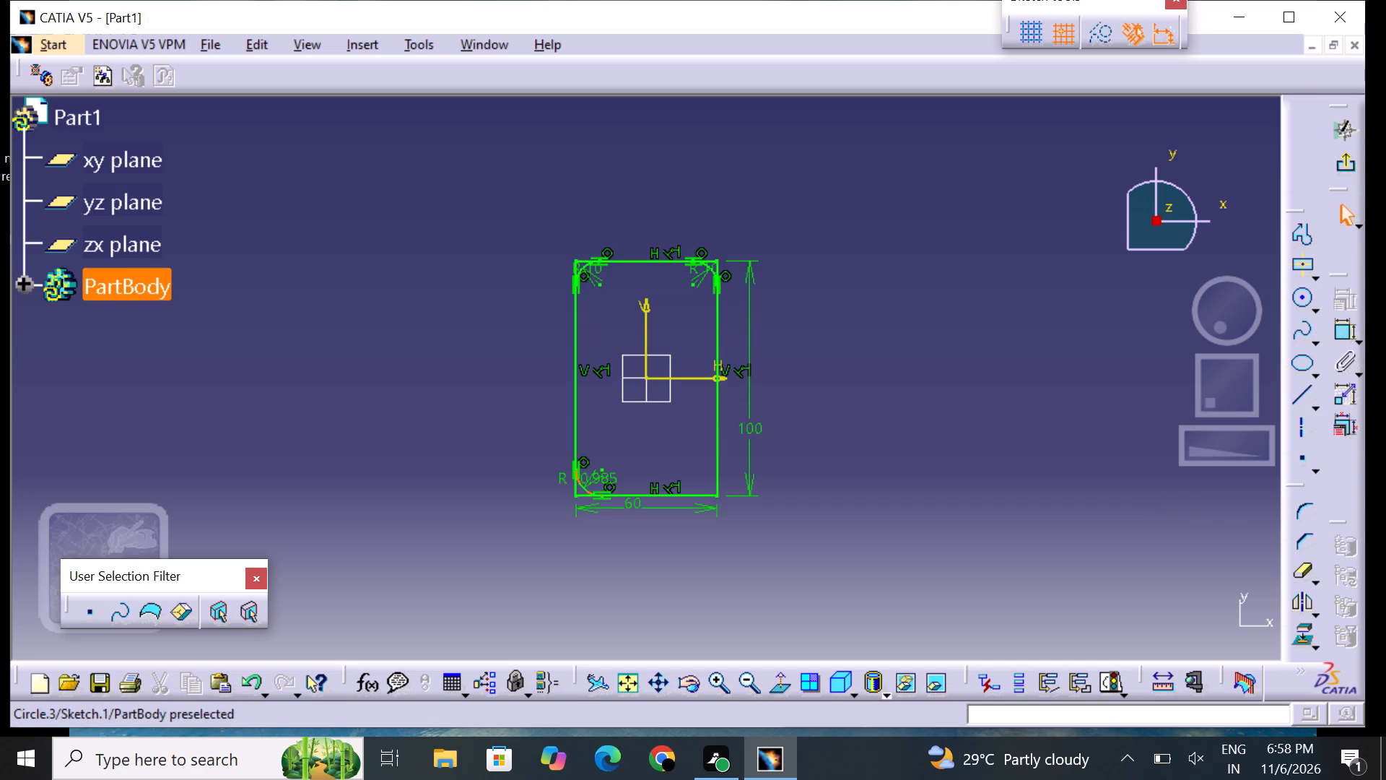
double_click(597, 475)
key(BackSpace)
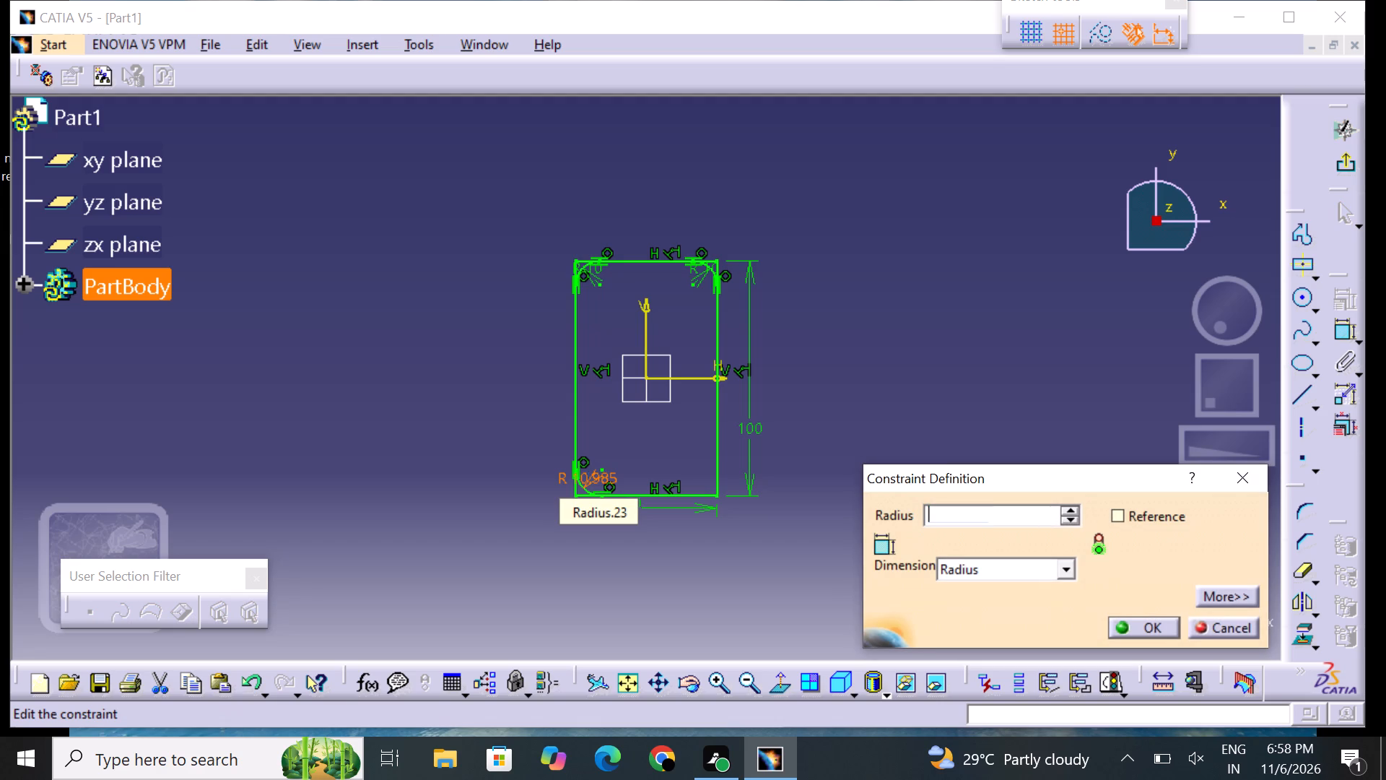
text(10)
key(Return)
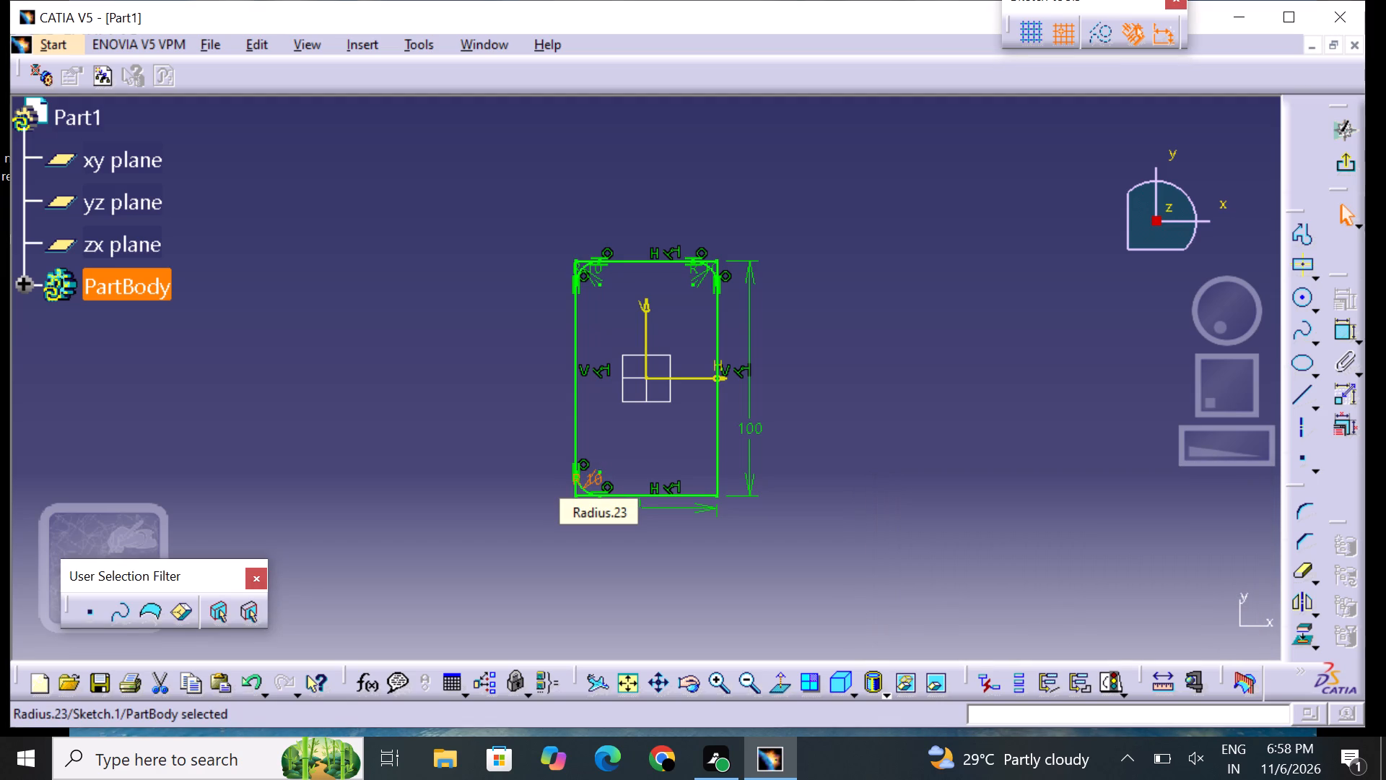
click(750, 490)
click(853, 515)
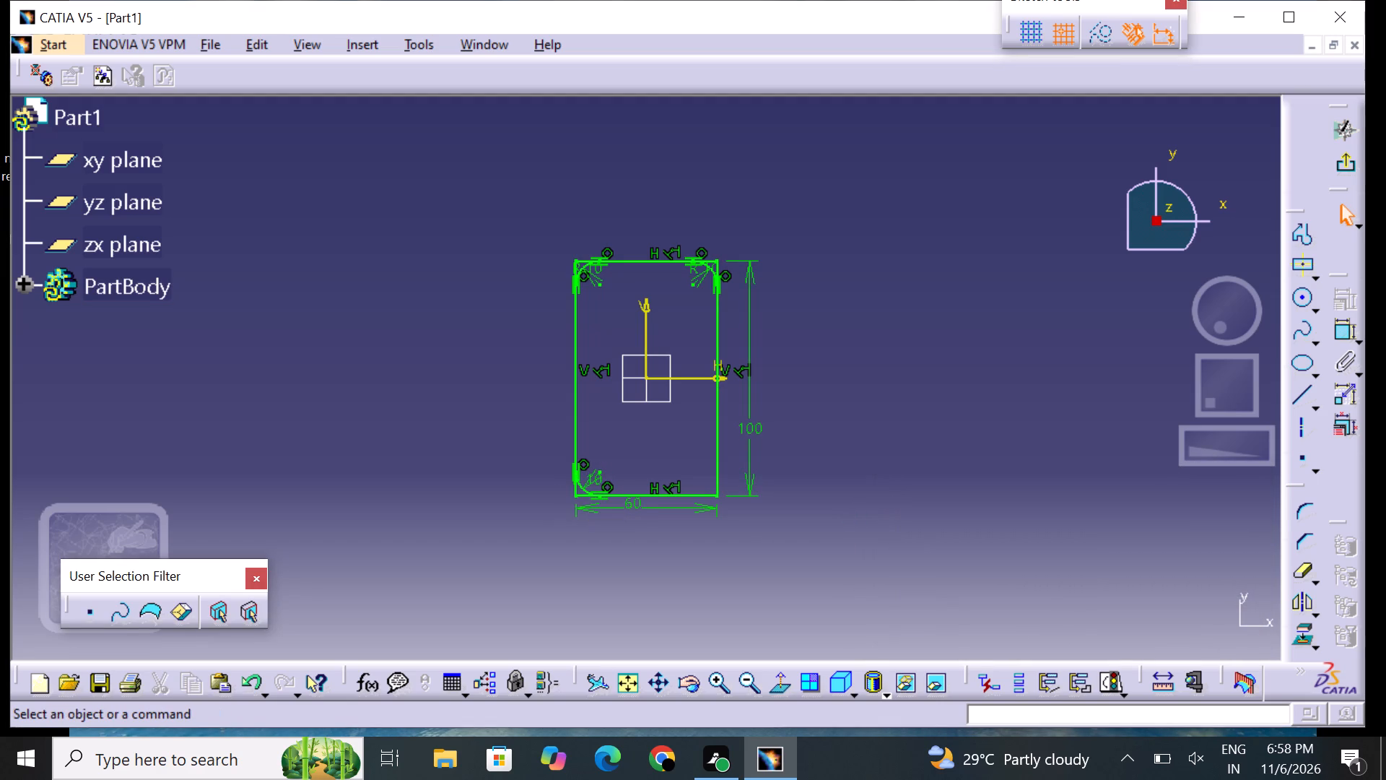
Round the rectangle's lower-right corner with the Corner tool and set its radius to 10 mm.
click(1289, 503)
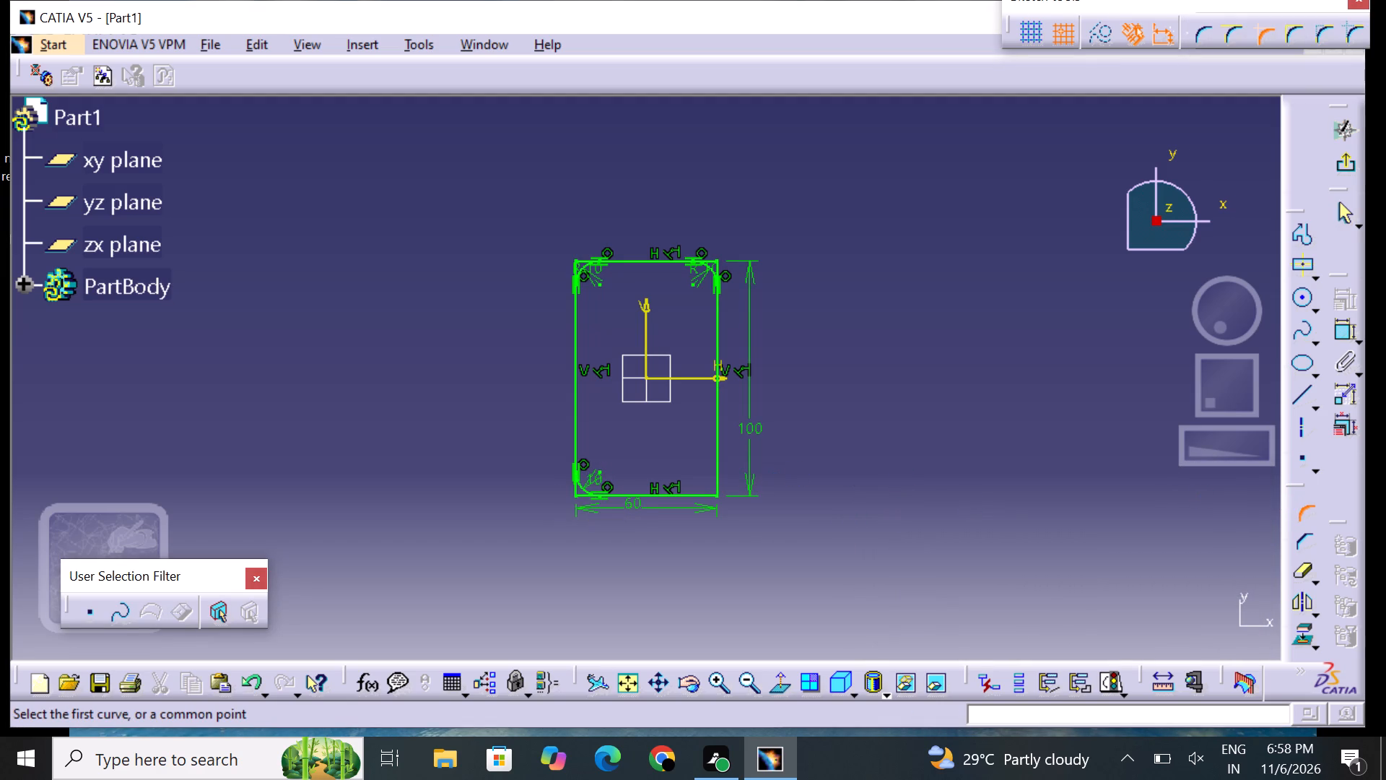
click(699, 495)
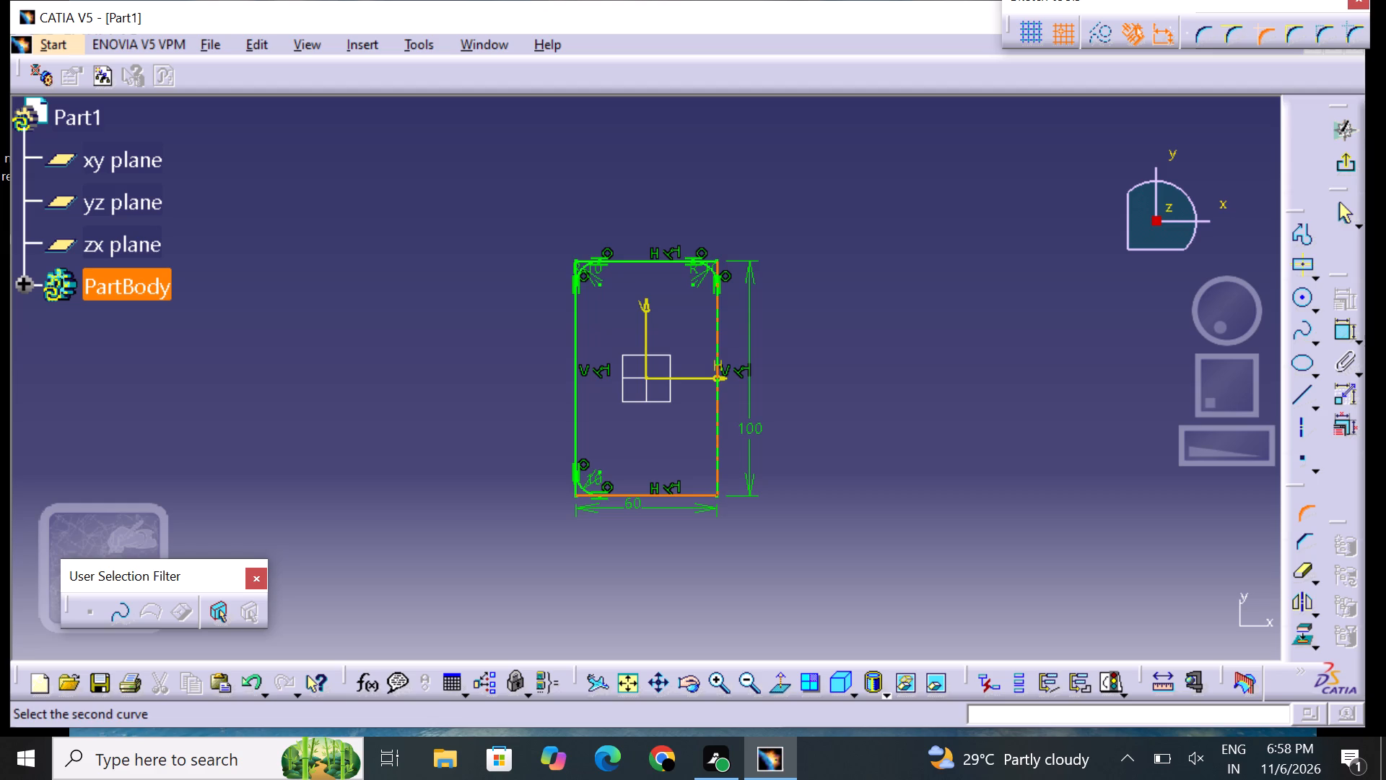
click(718, 485)
click(707, 481)
double_click(702, 474)
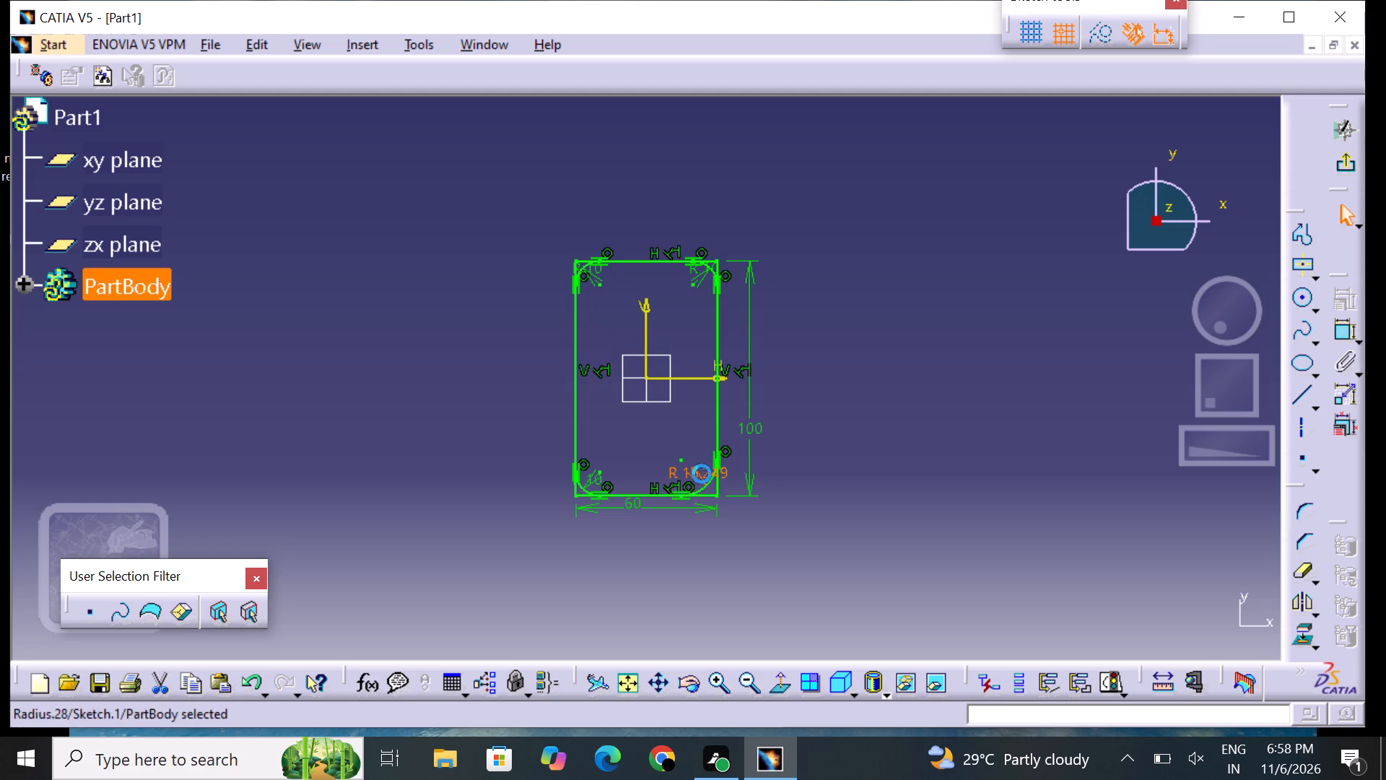
key(BackSpace)
text(10)
key(Return)
click(800, 512)
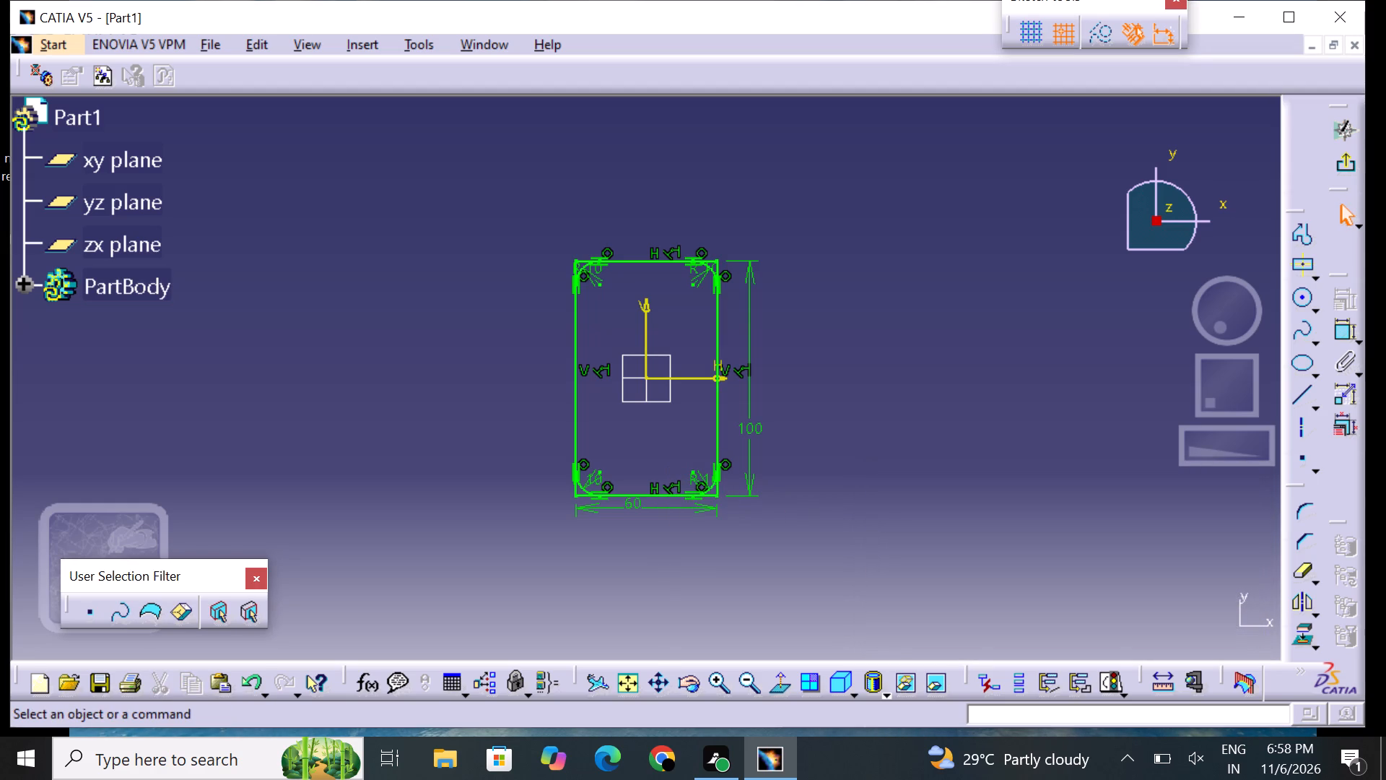
Quick Trim the leftover line ends outside all four rounded corners, converting the edge length constraints into distances.
double_click(718, 689)
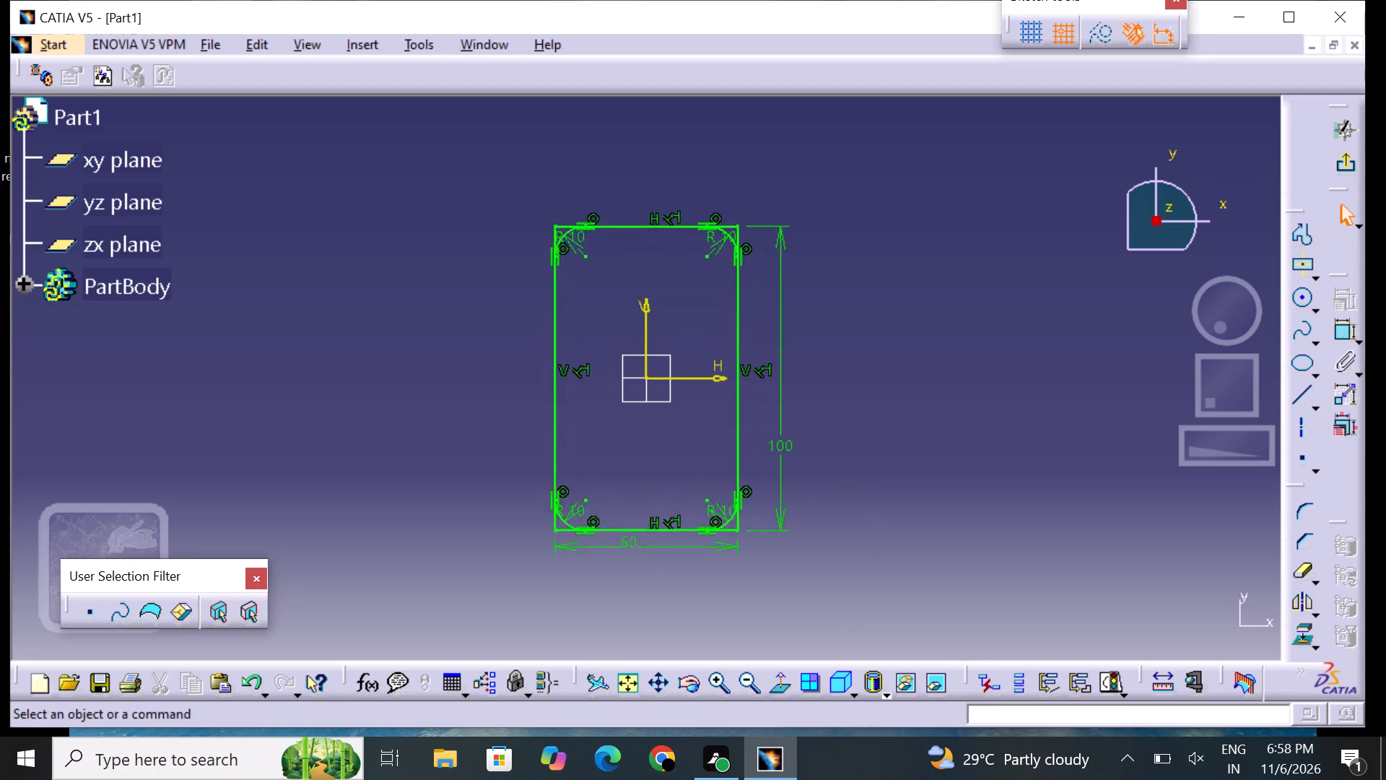
double_click(1302, 569)
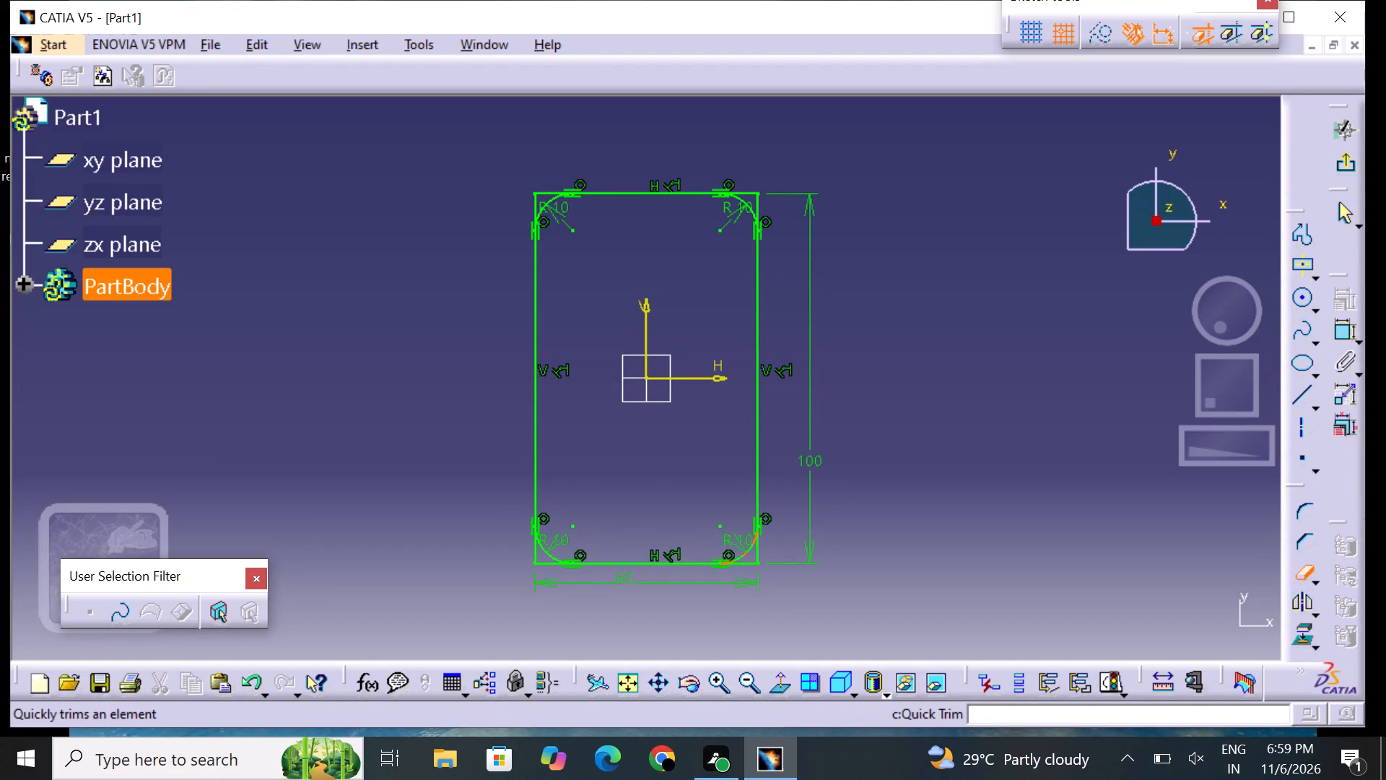
click(753, 562)
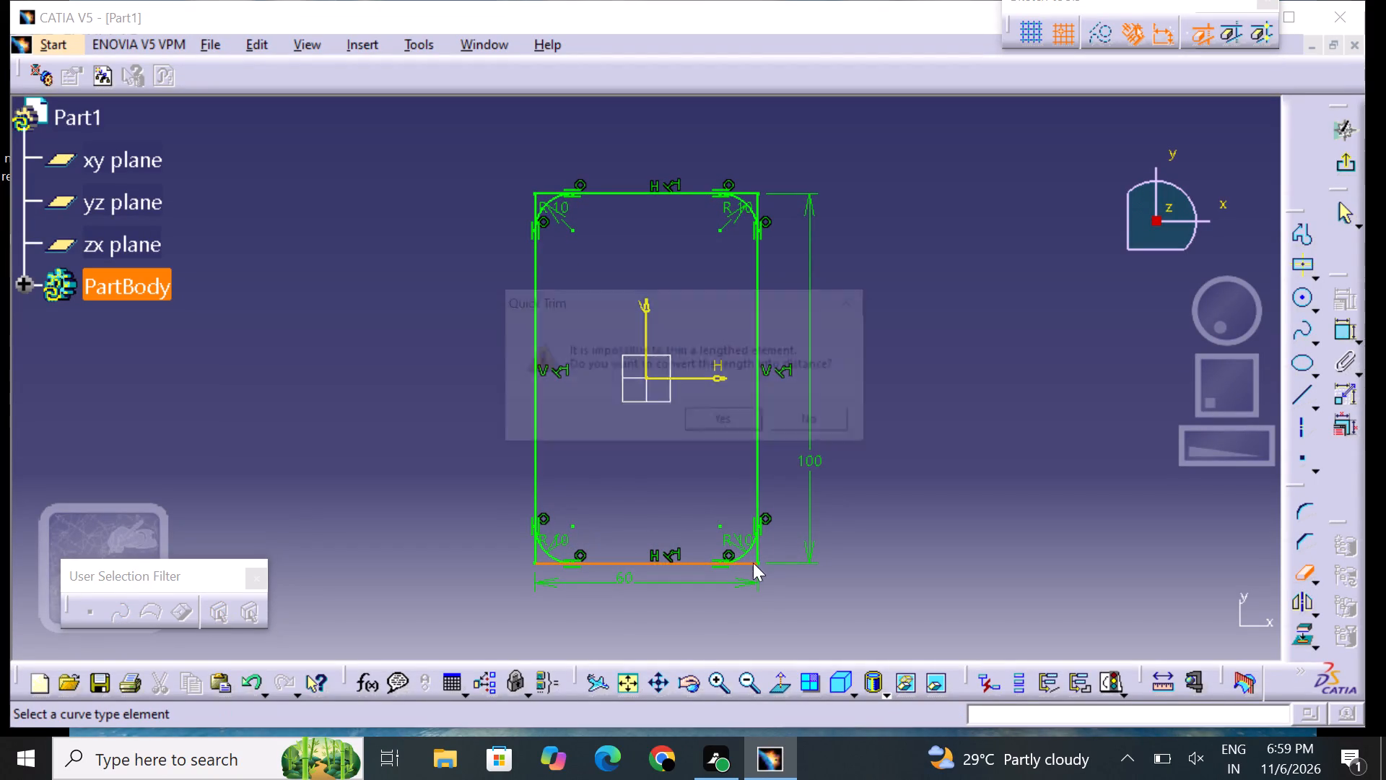
click(746, 414)
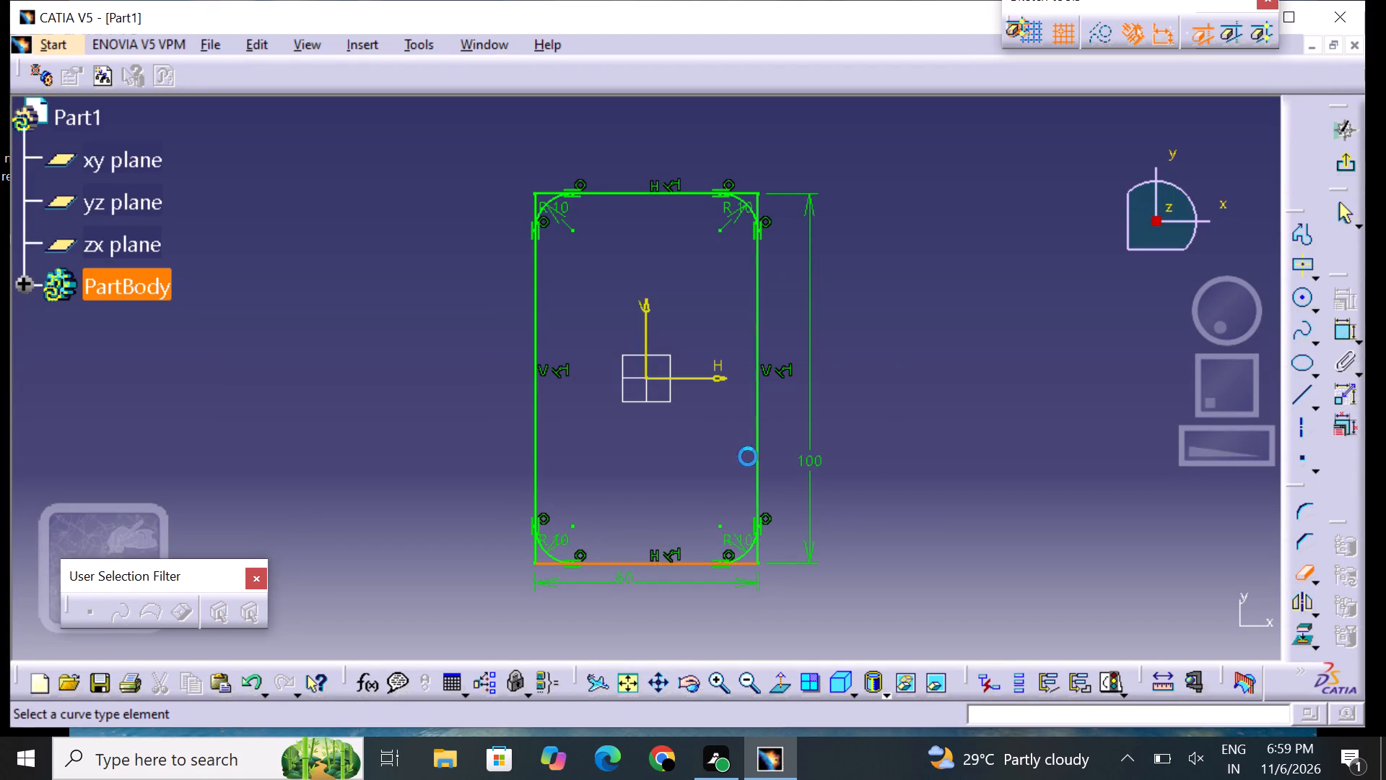
click(757, 553)
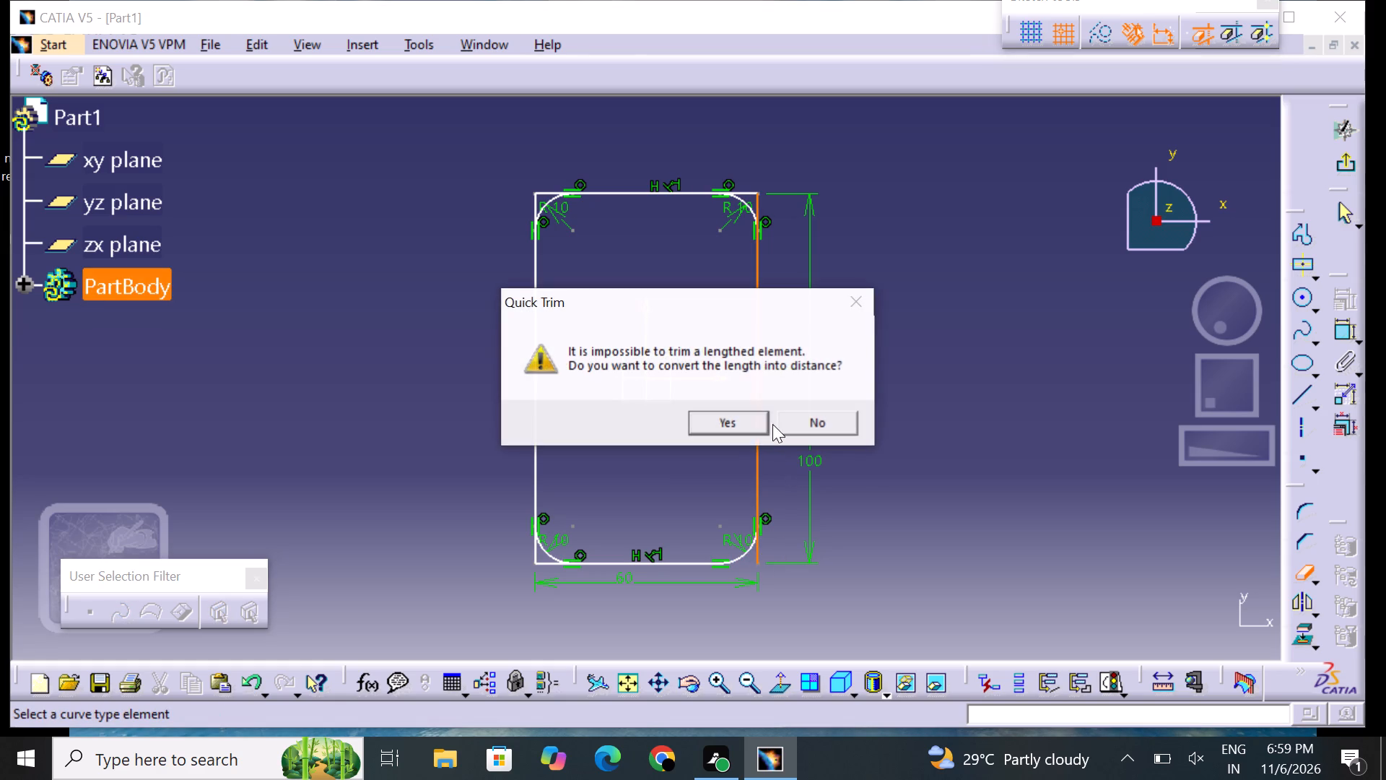
click(757, 431)
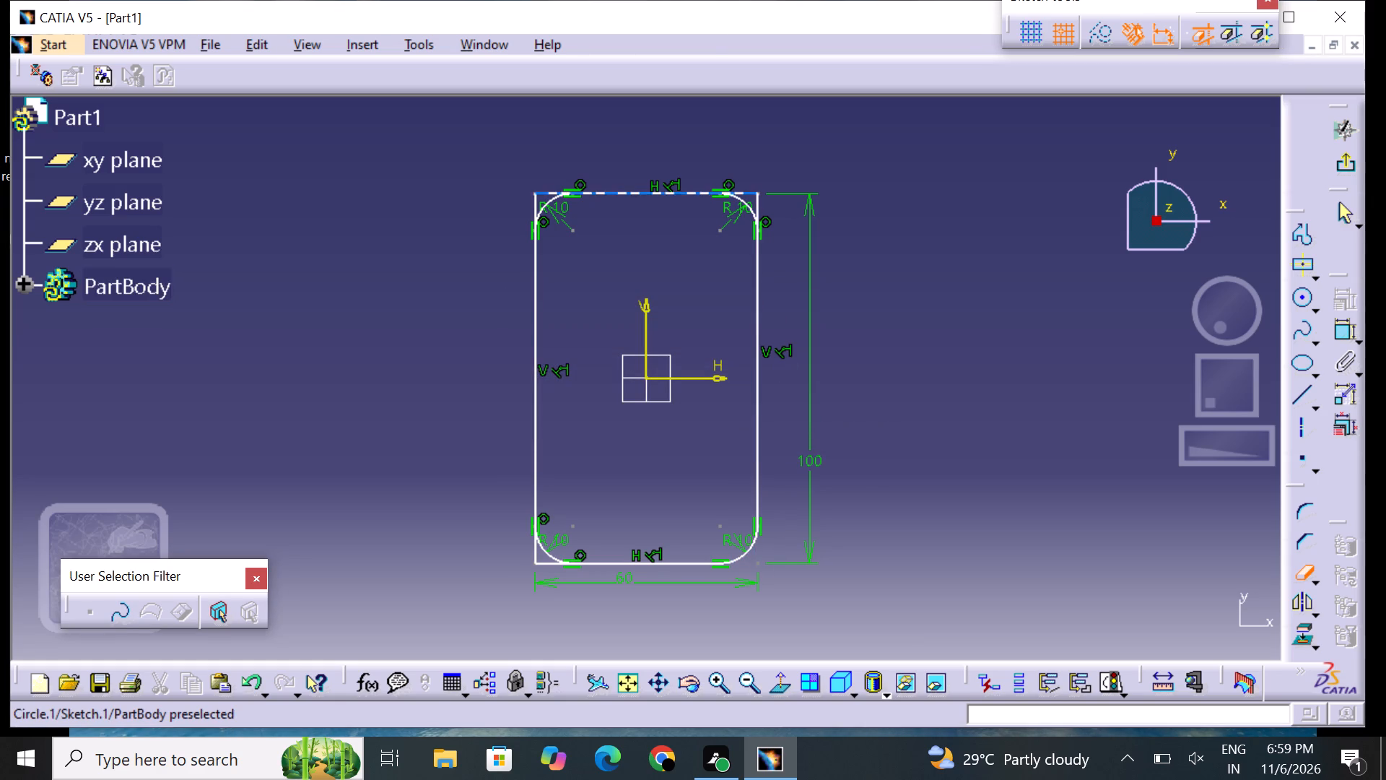
click(749, 192)
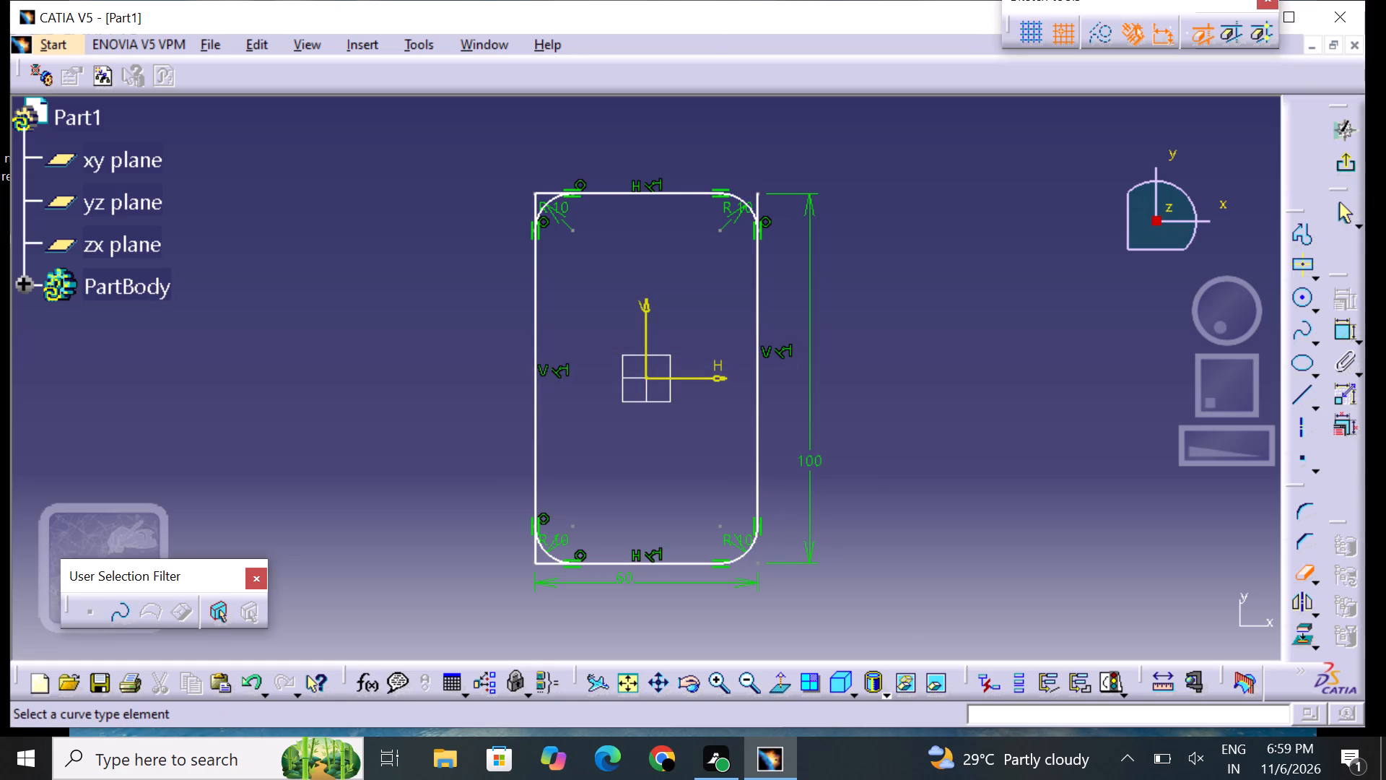
click(757, 197)
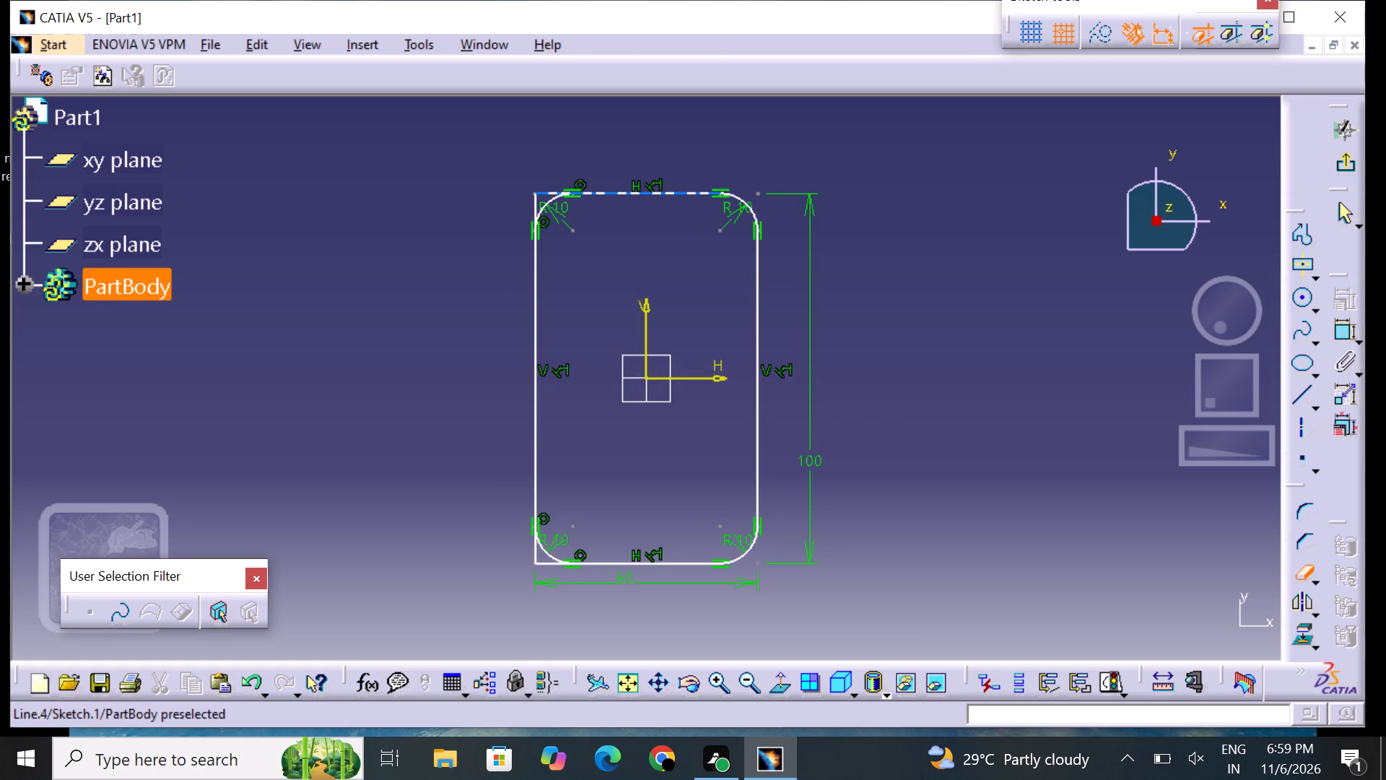
click(541, 193)
click(536, 198)
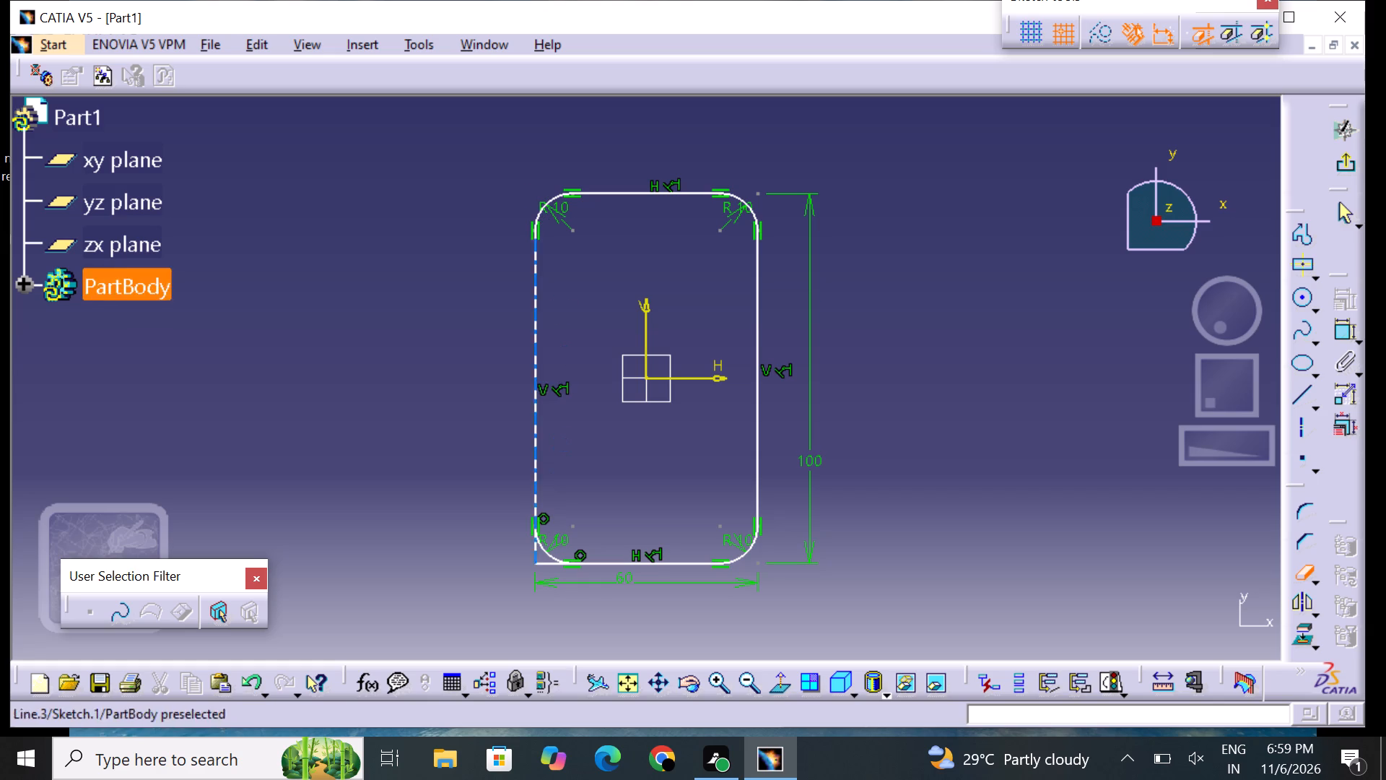
click(538, 551)
click(543, 566)
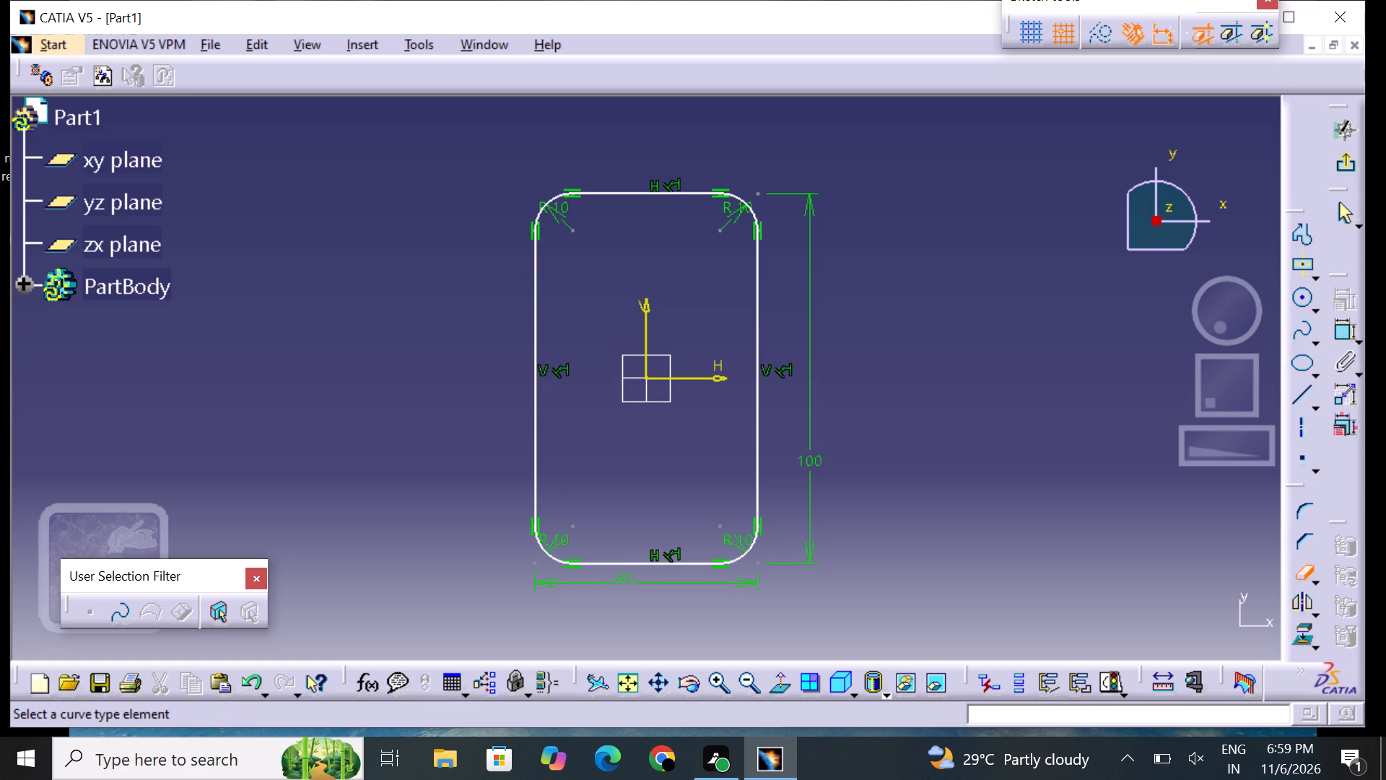
click(941, 527)
click(1306, 568)
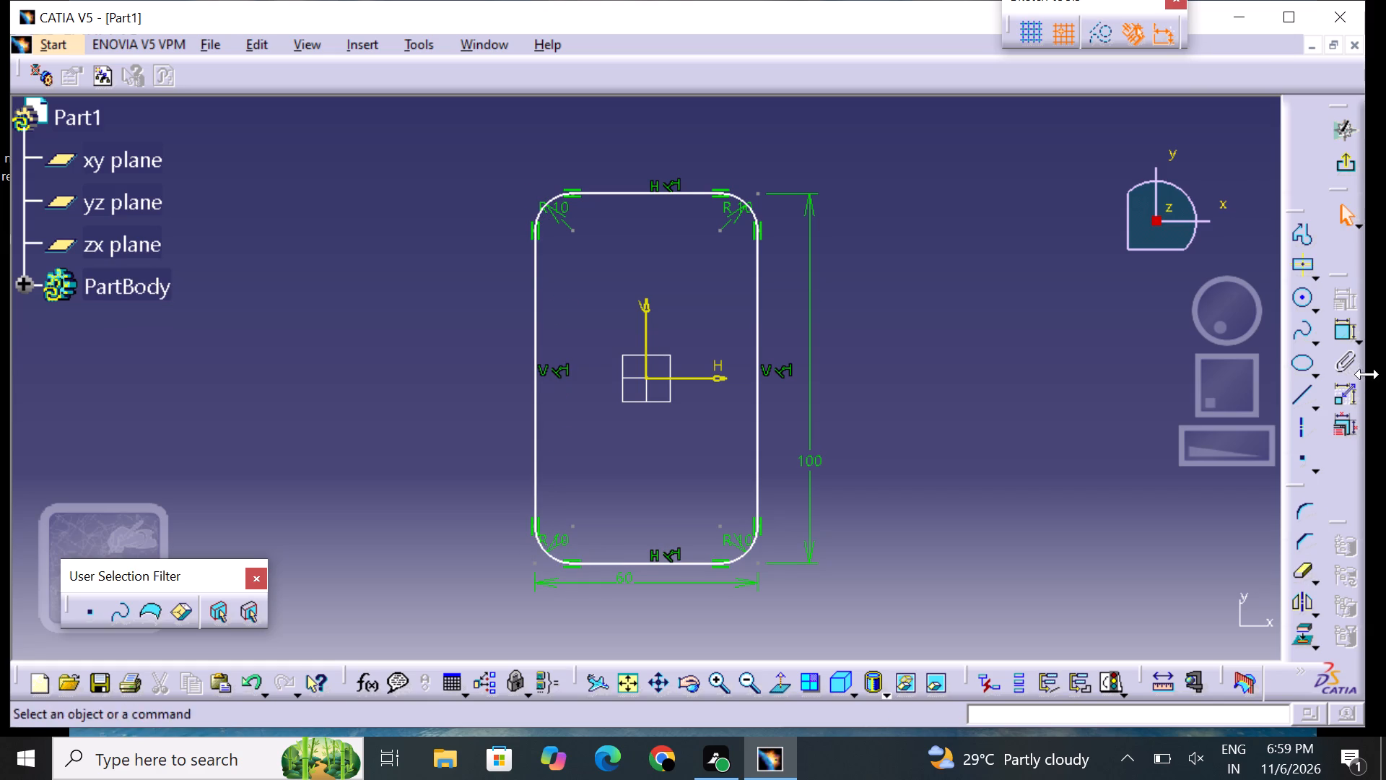
Constrain the profile's two vertical edges as symmetric about the sketch's V axis.
click(1343, 333)
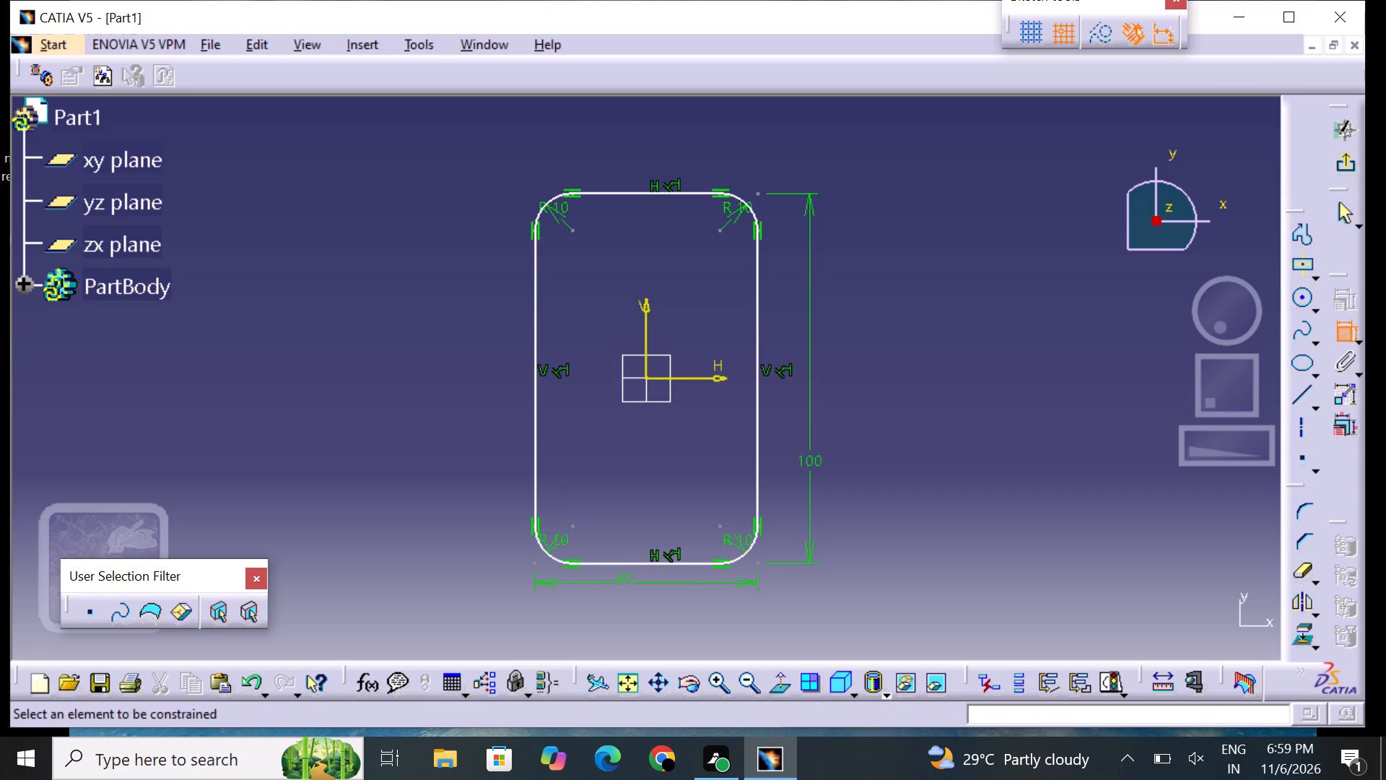
click(535, 426)
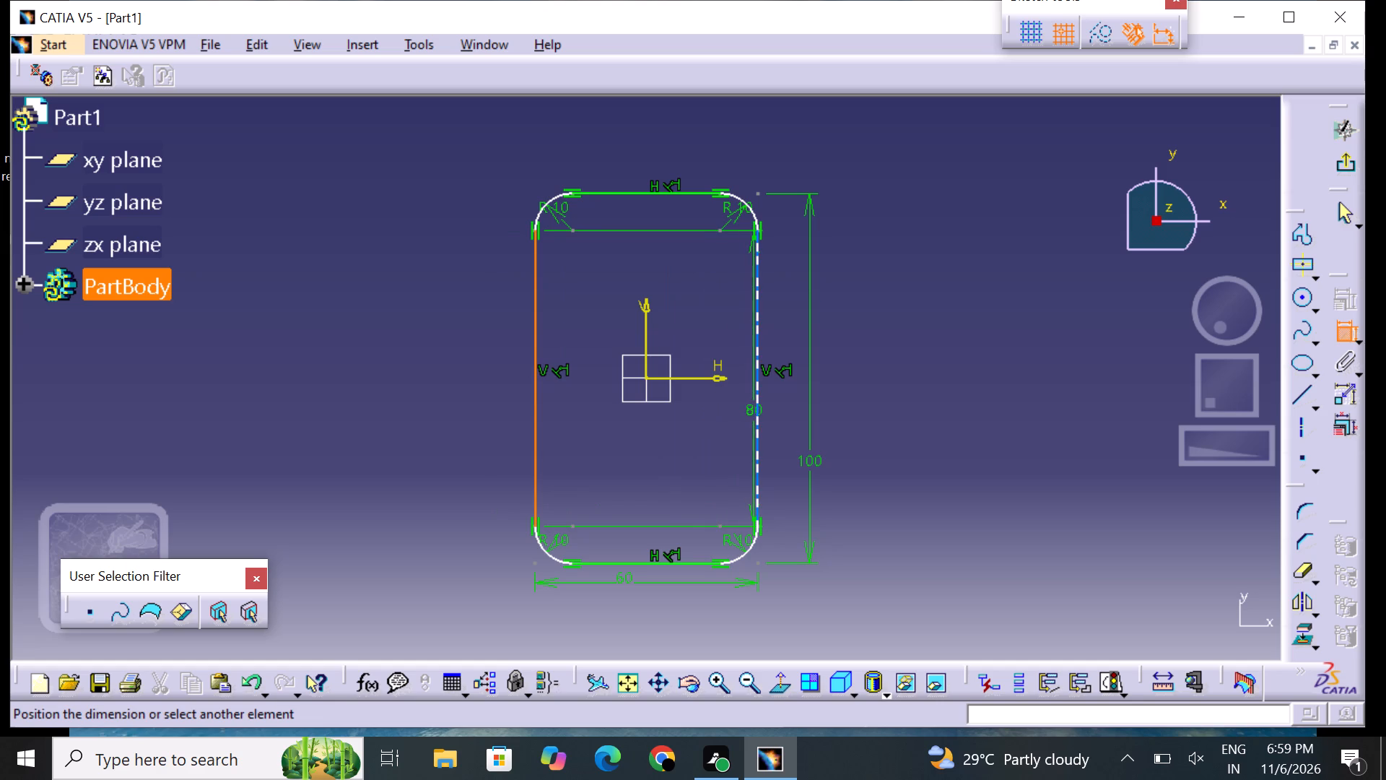
click(759, 407)
right_click(729, 366)
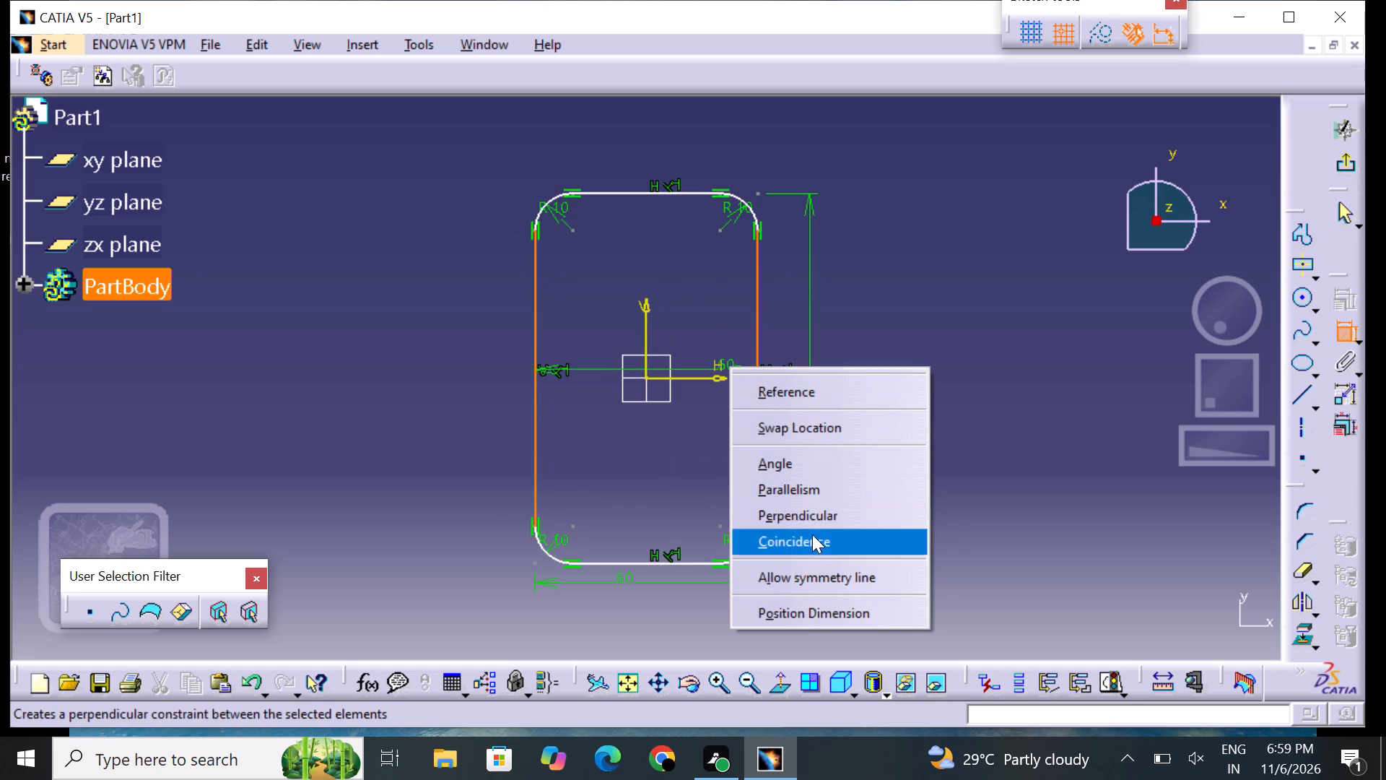
drag(827, 580, 827, 568)
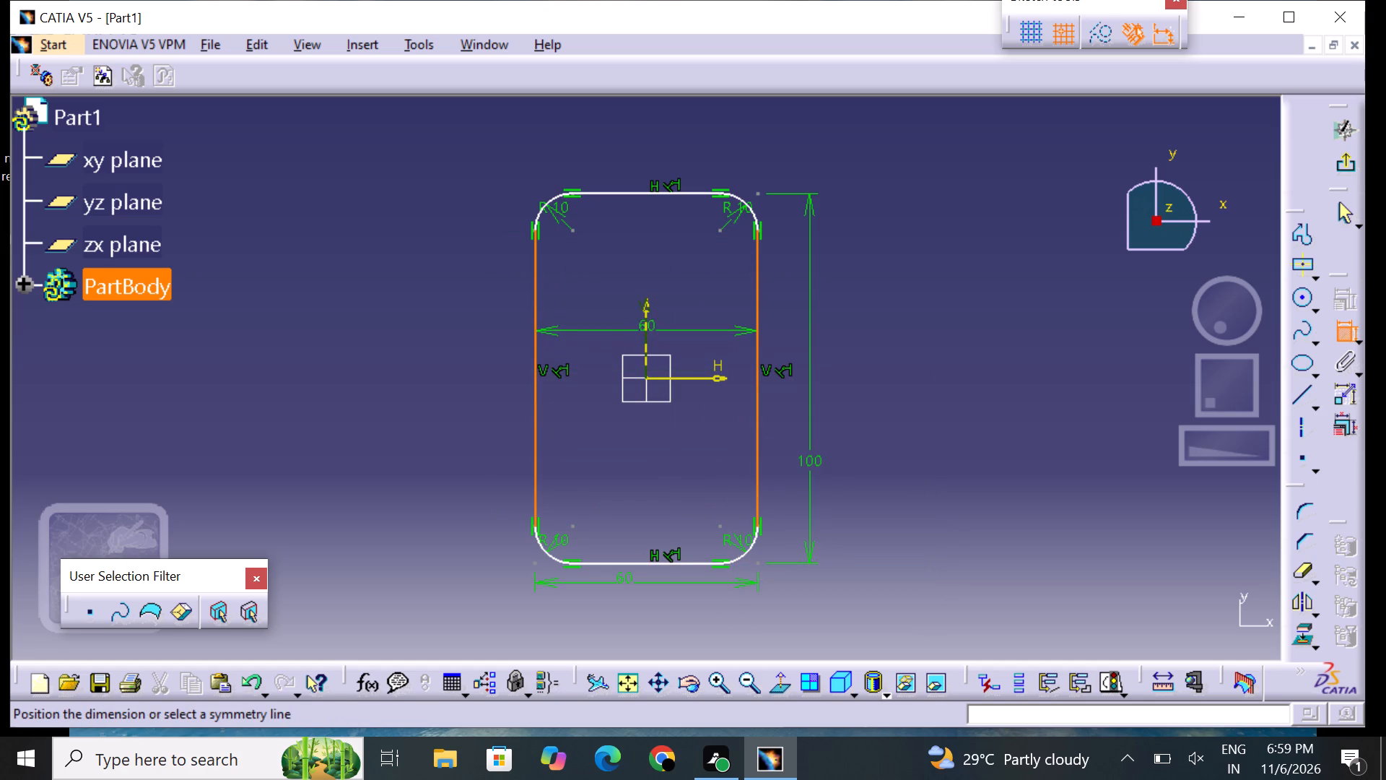
click(648, 329)
click(964, 351)
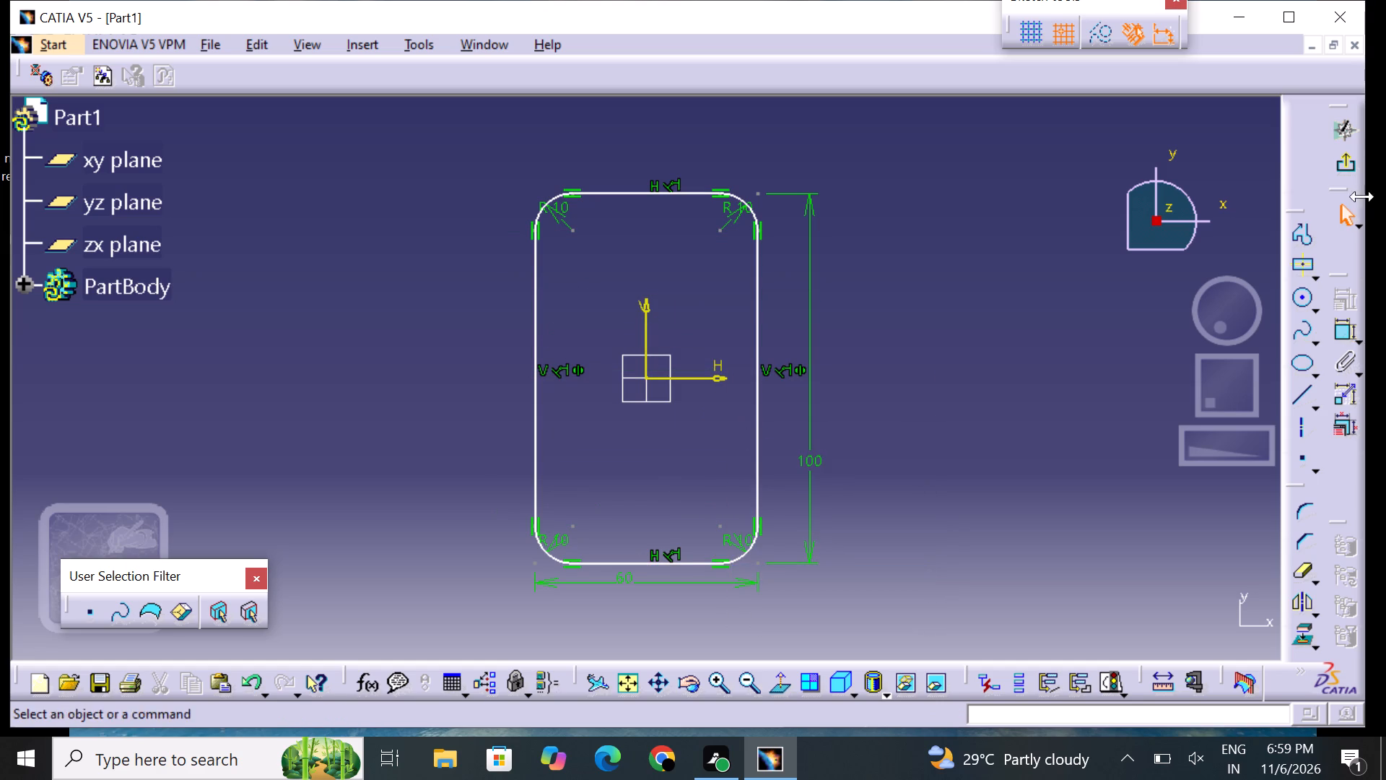
Exit the sketch and pad the rounded rectangle profile to a length of 20 mm.
click(1347, 164)
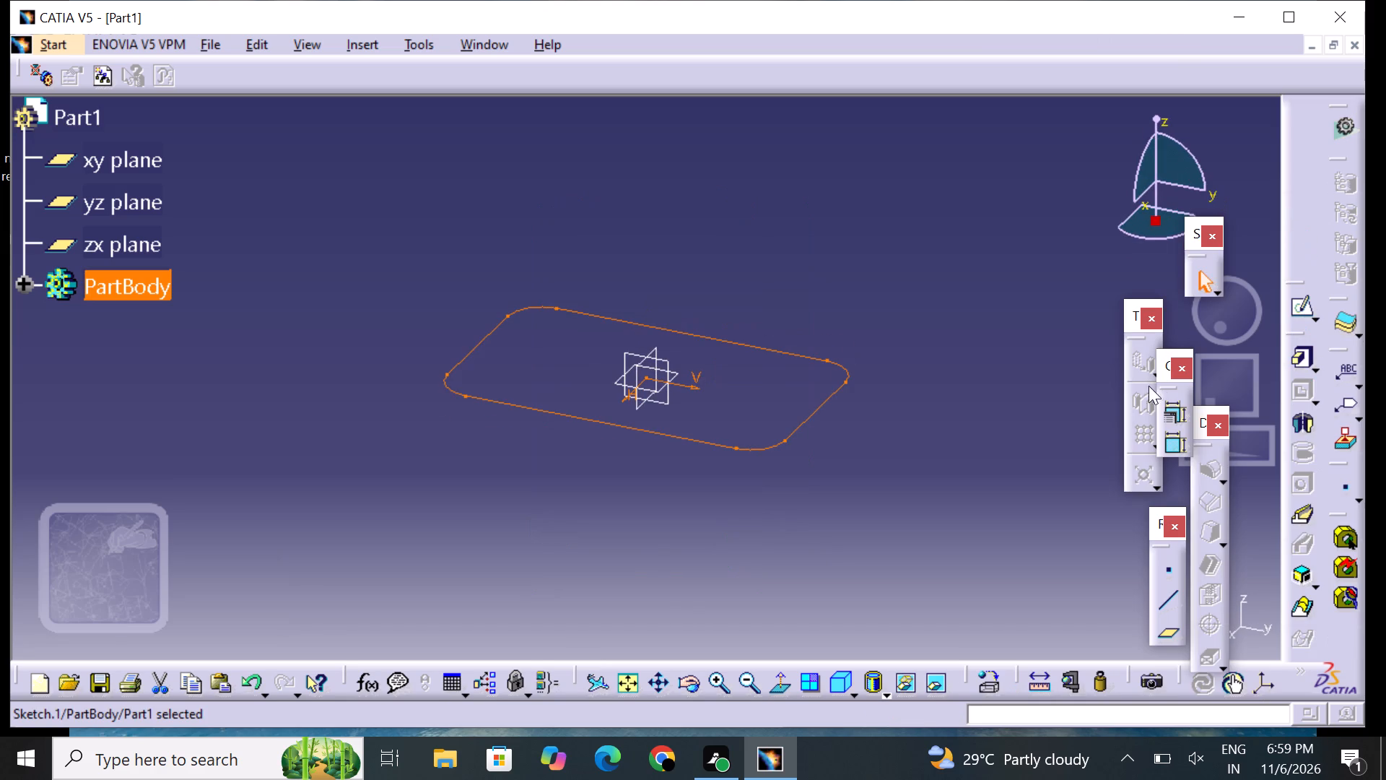
click(1299, 366)
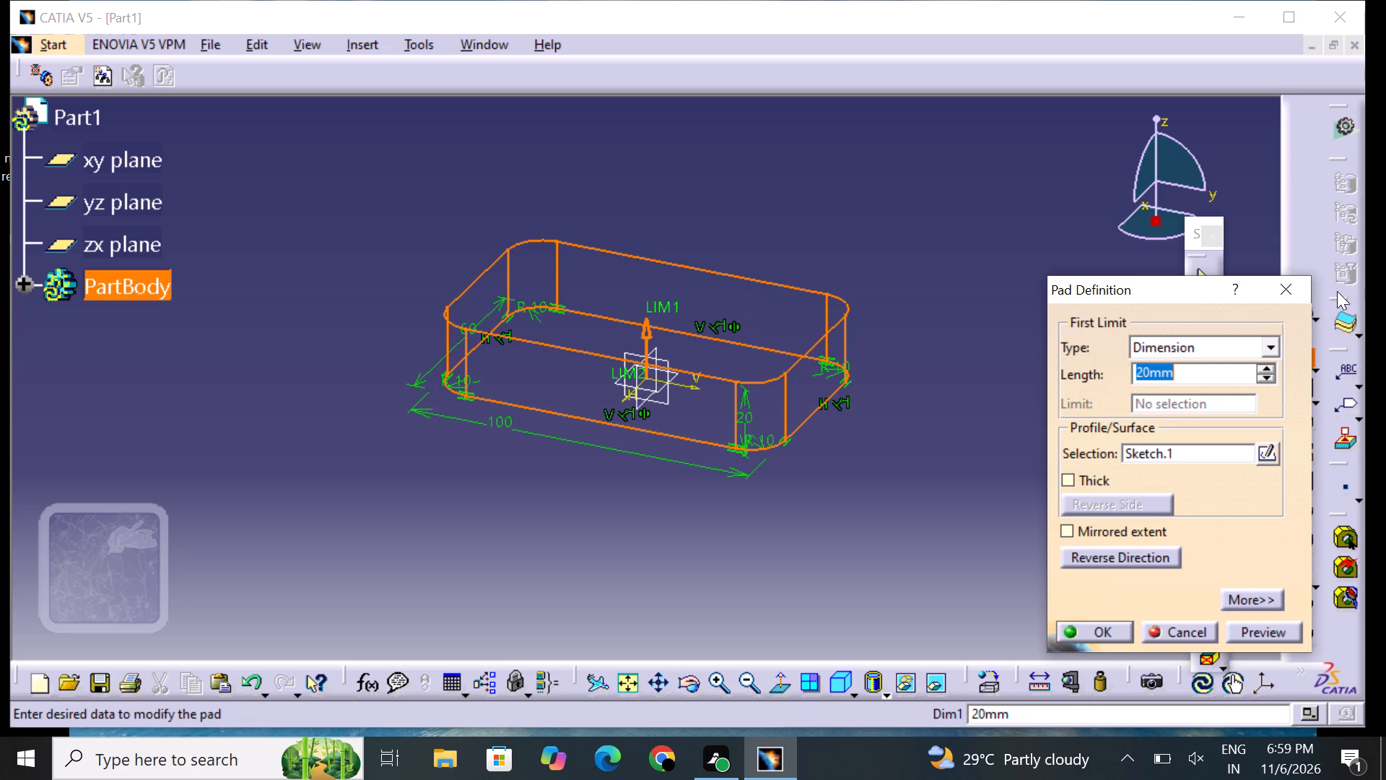
click(1110, 622)
click(1002, 566)
Chamfer the edges of the pad's bottom face with a 5 mm length at 45 degrees and tangency propagation.
middle_drag(883, 200, 883, 303)
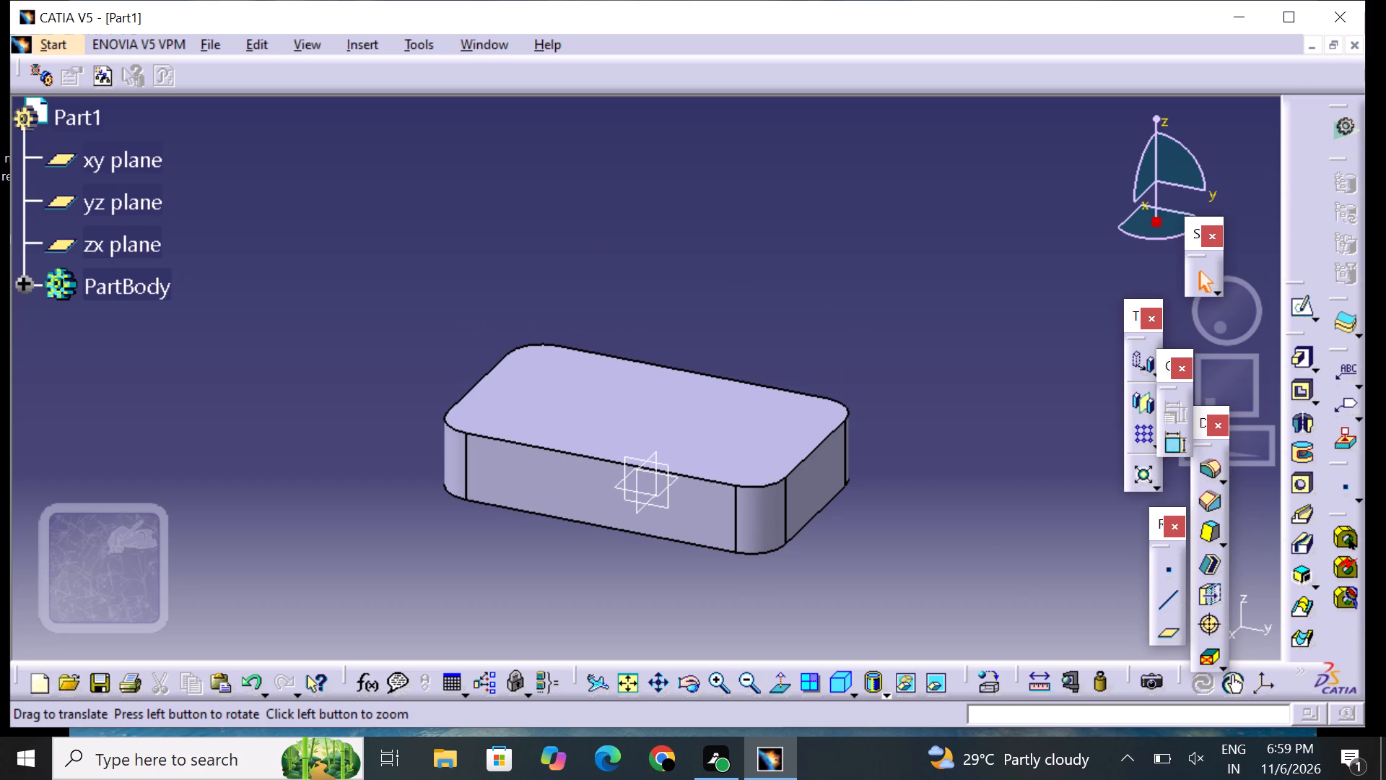
click(792, 423)
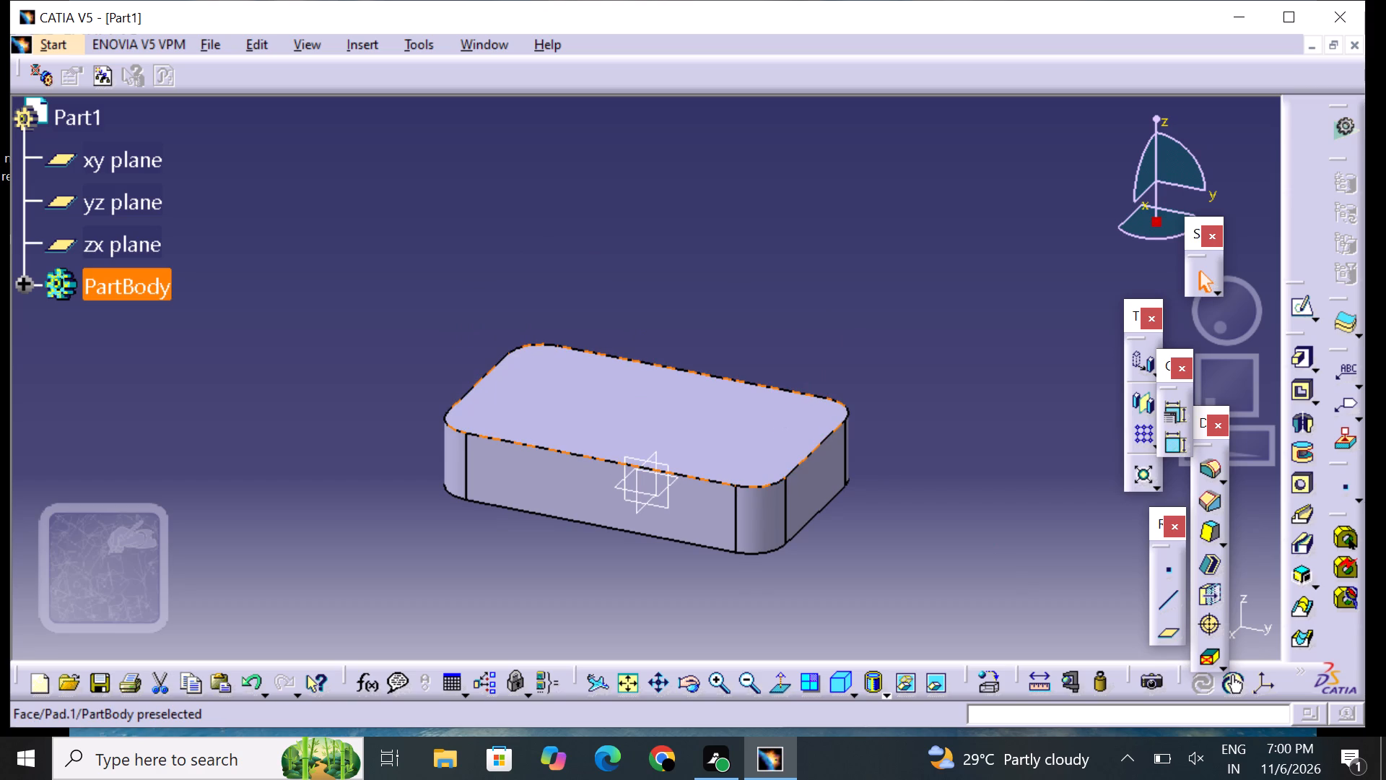
click(918, 457)
middle_drag(752, 604, 760, 567)
right_drag(757, 602, 760, 567)
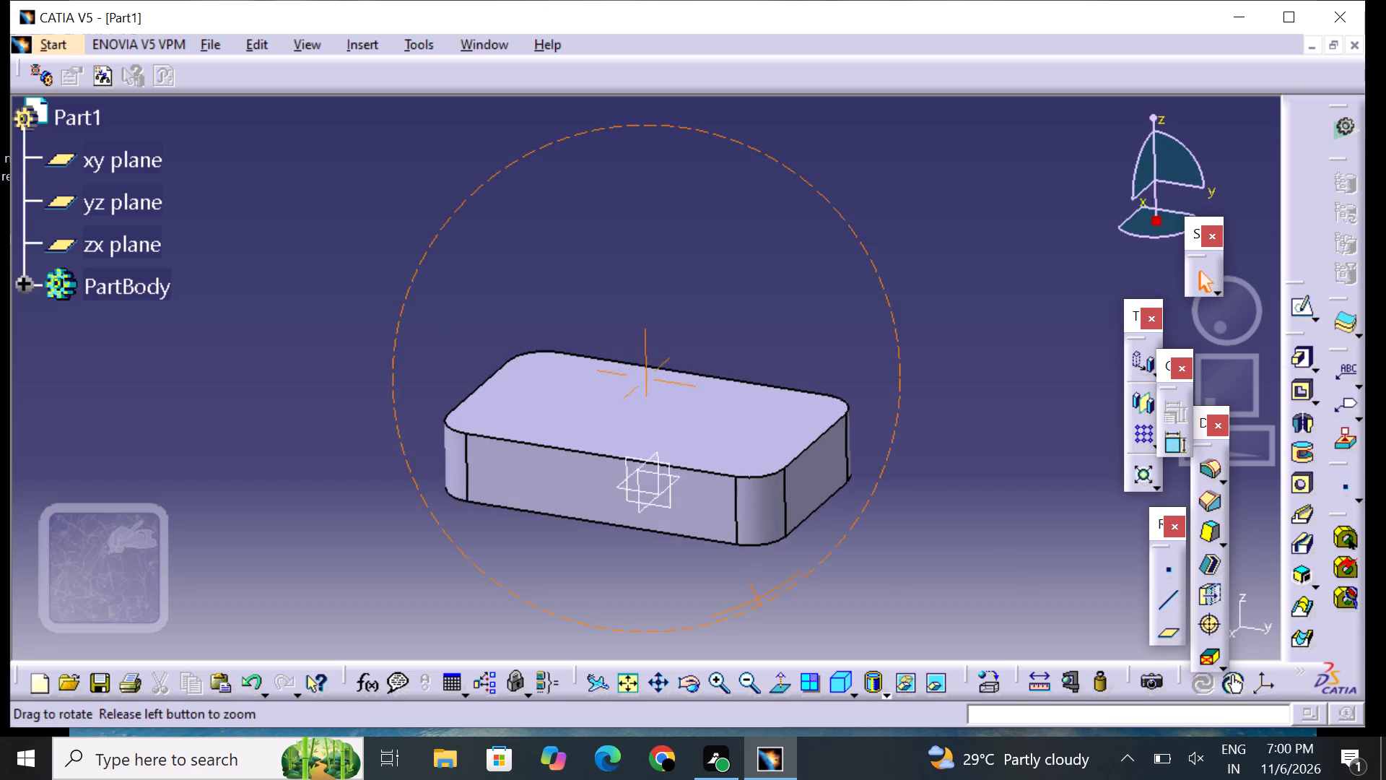
right_drag(760, 567, 782, 491)
middle_drag(760, 567, 782, 491)
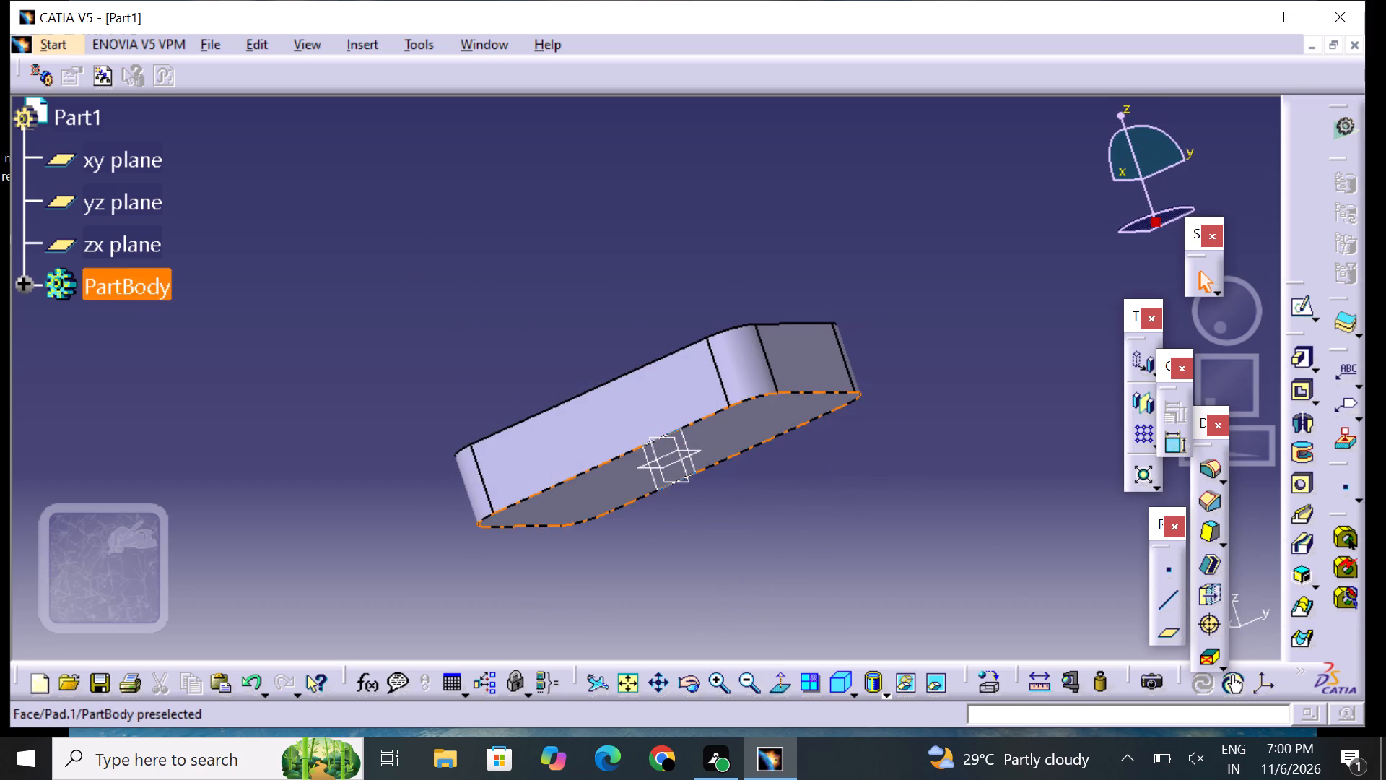
click(713, 429)
middle_drag(748, 271, 744, 298)
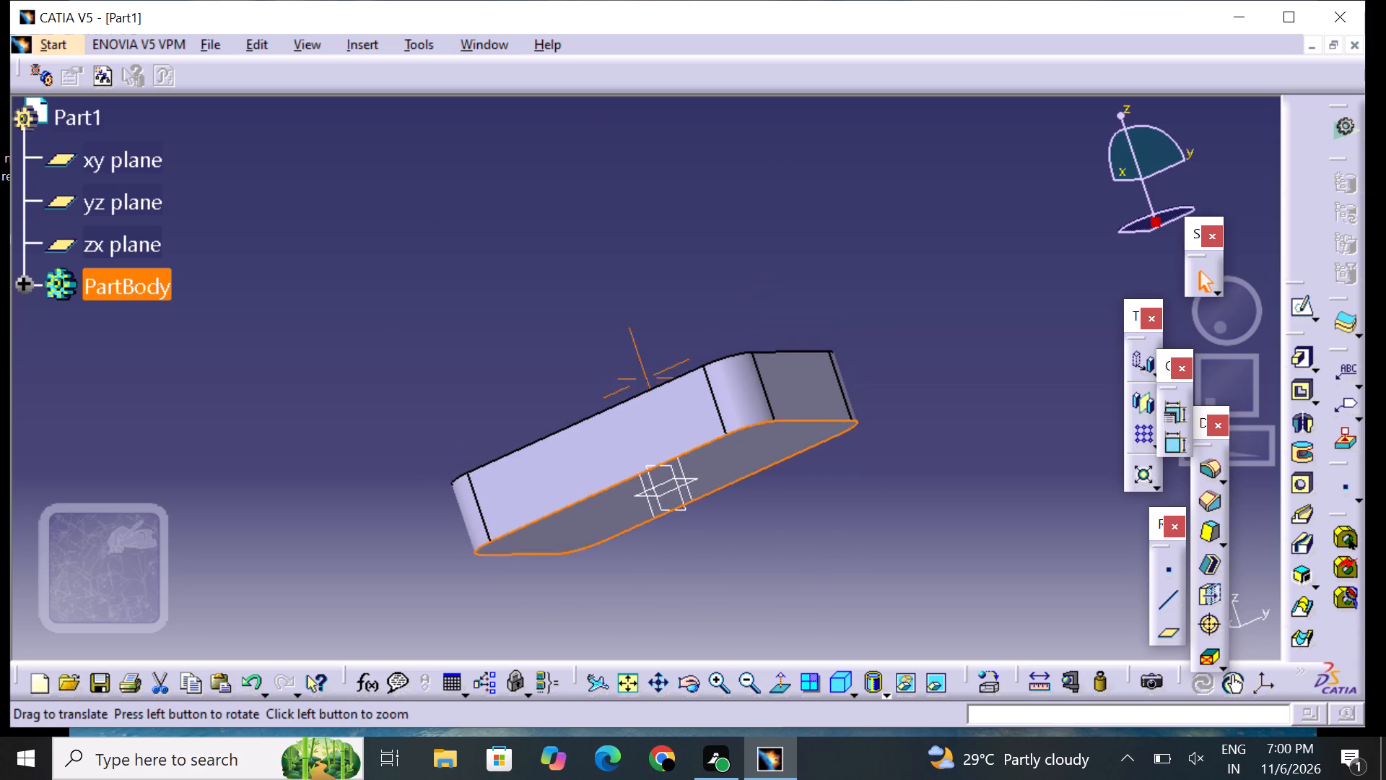
middle_drag(744, 298, 733, 417)
right_drag(744, 298, 733, 428)
click(741, 430)
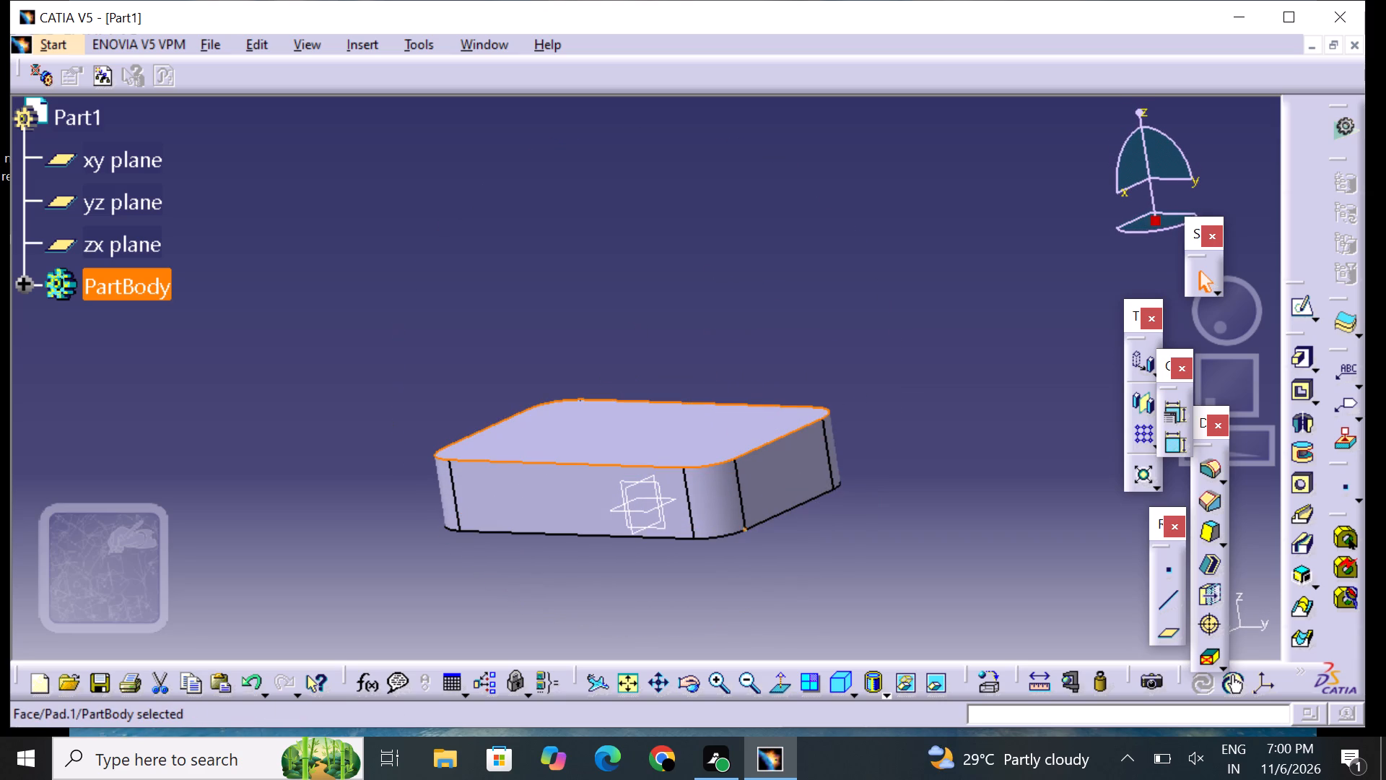
middle_drag(732, 534, 728, 420)
right_drag(732, 534, 732, 411)
click(749, 448)
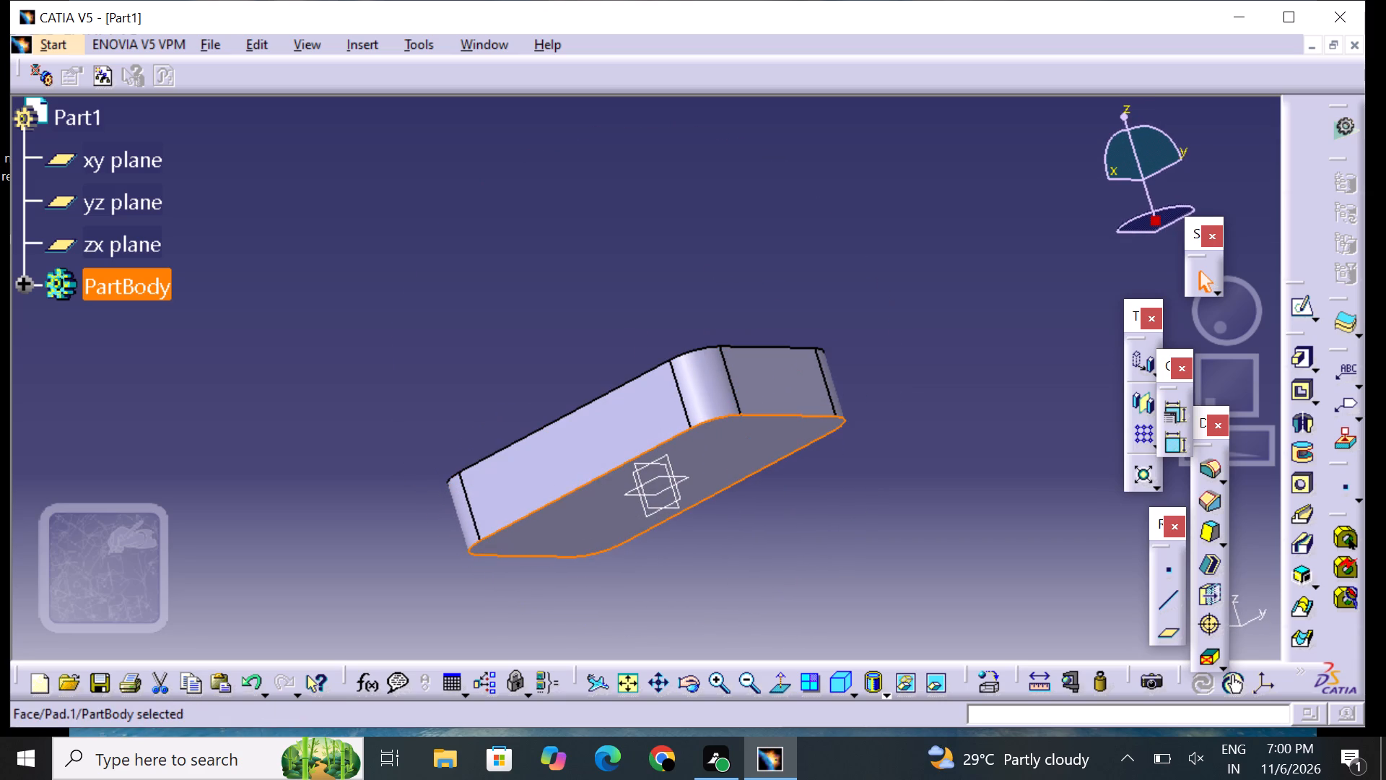
click(1208, 495)
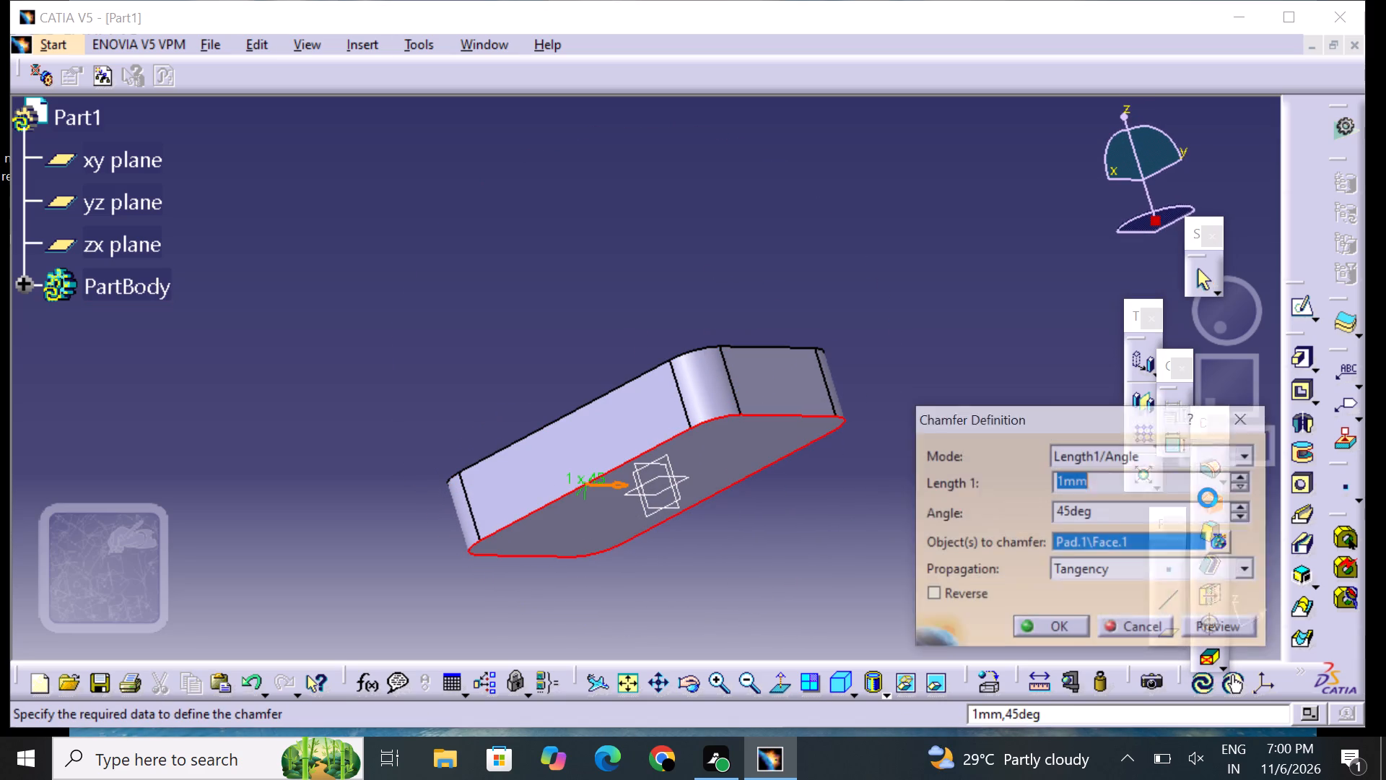
key(BackSpace)
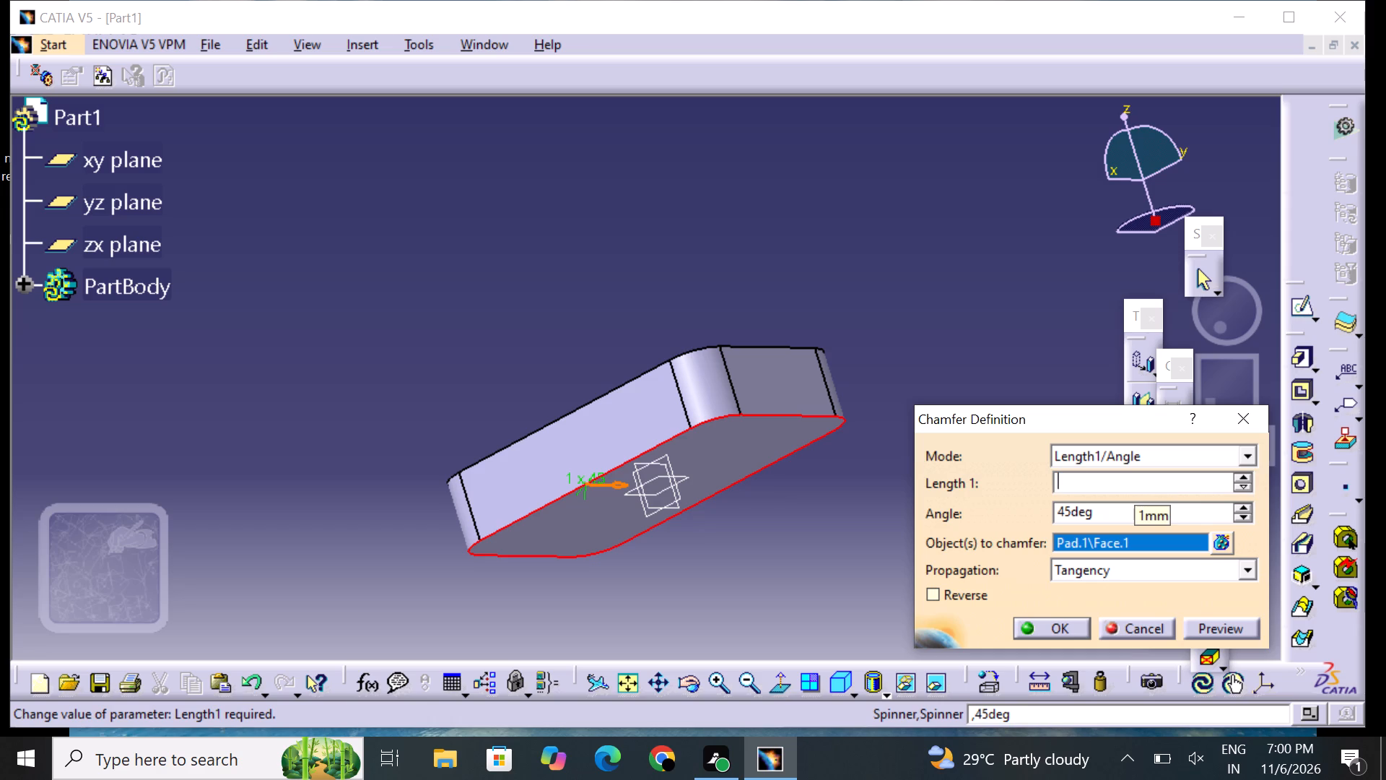
key(5)
key(Return)
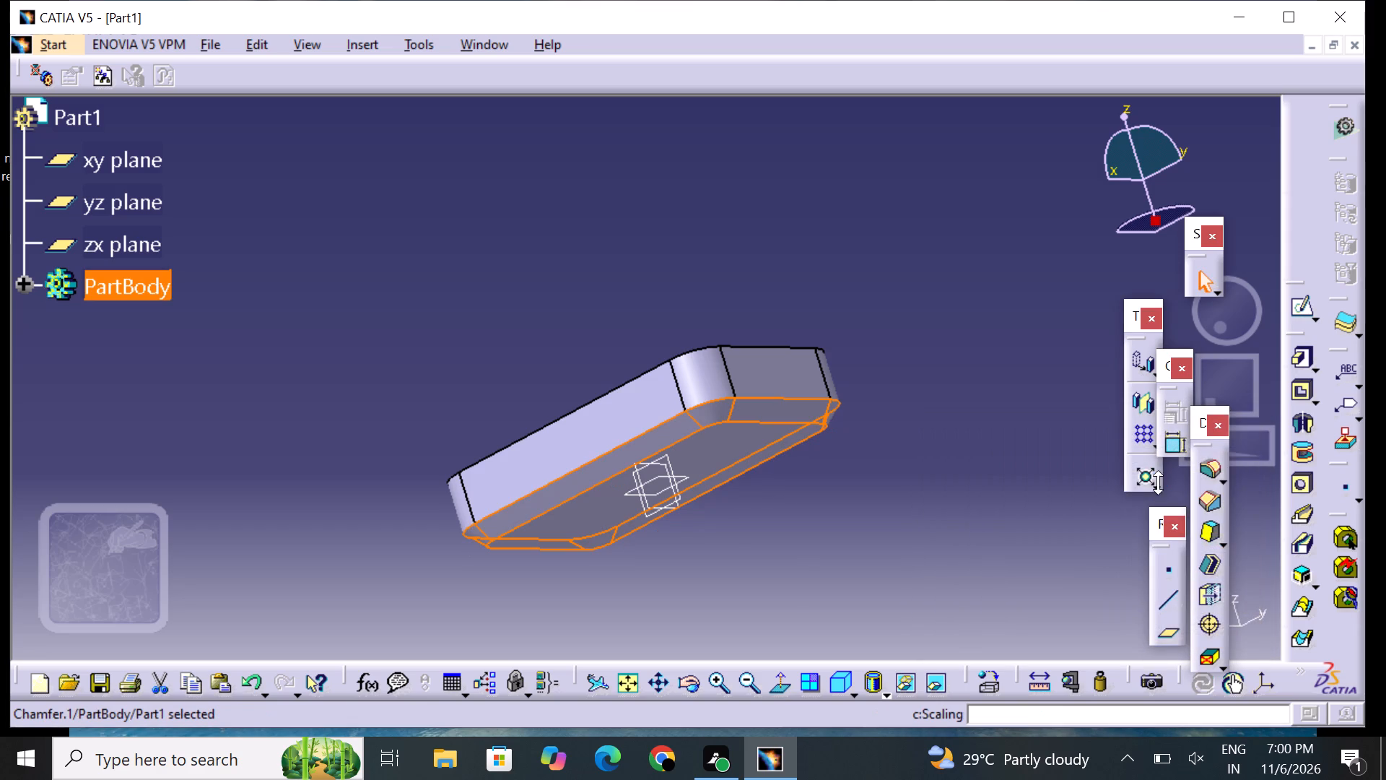
click(970, 468)
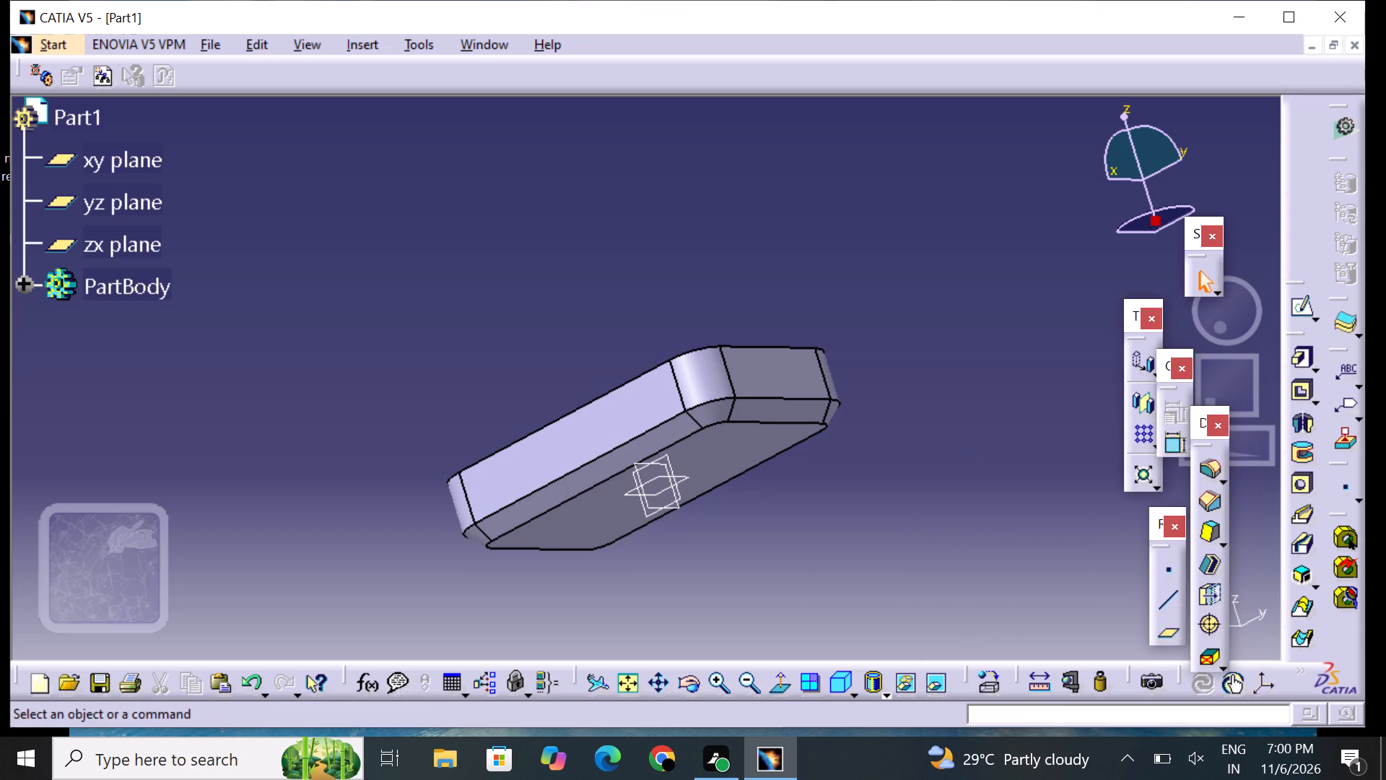
Chamfer the edges of the pad's top face with a 5 mm length at 45 degrees and tangency propagation.
middle_drag(786, 292, 743, 445)
right_drag(786, 292, 743, 445)
drag(723, 418, 717, 432)
click(705, 451)
click(1219, 495)
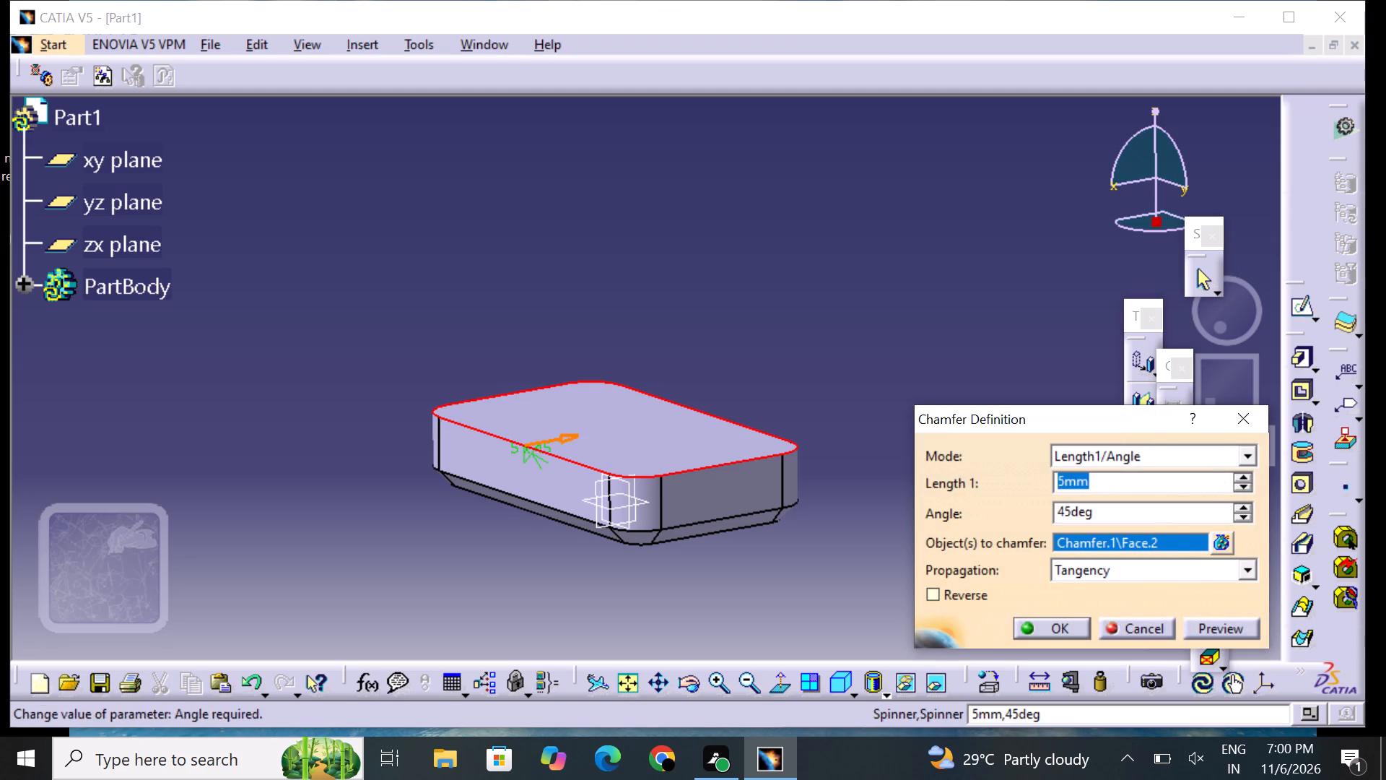
click(1075, 618)
click(888, 590)
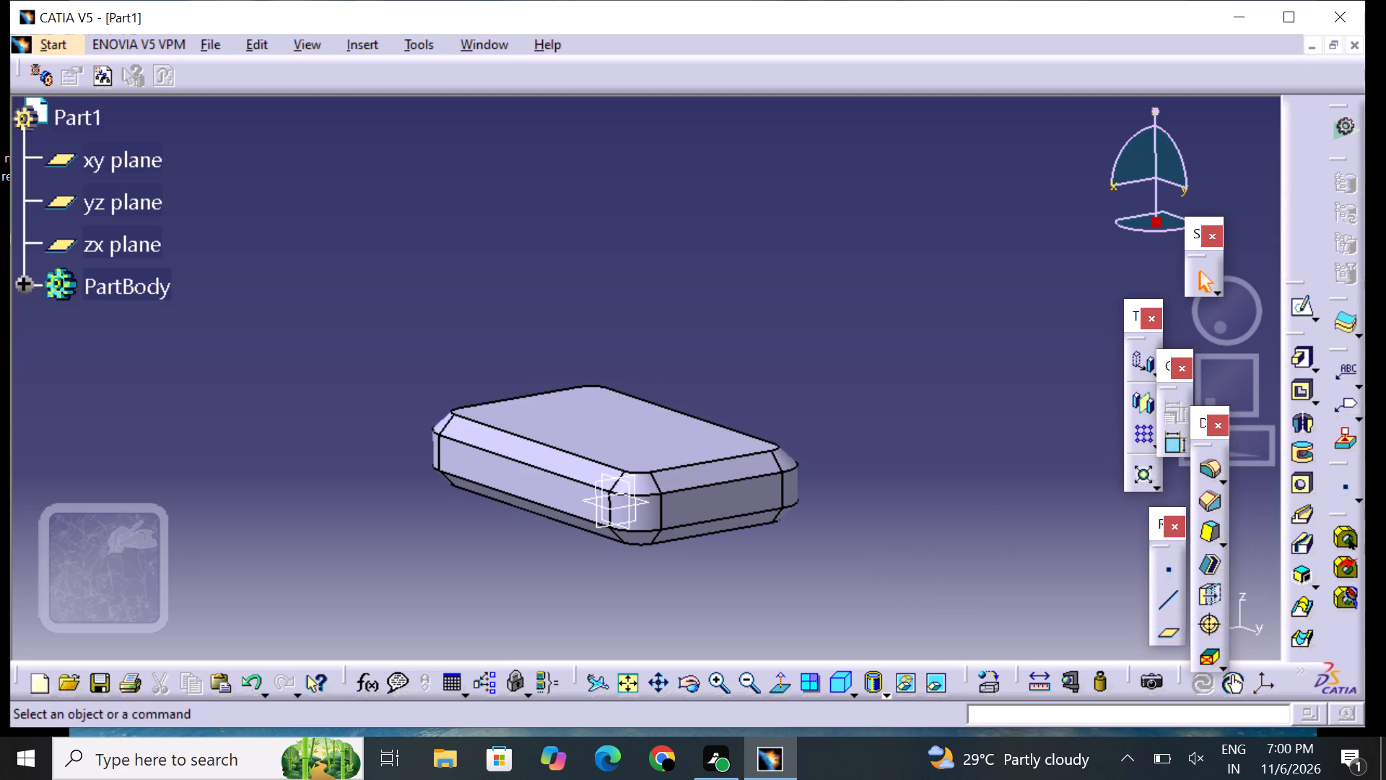
Examine the chamfered plate from several sides, including its bottom face and short side.
middle_drag(876, 435, 1050, 389)
right_drag(889, 435, 1050, 389)
scroll(1048, 388, up, 1)
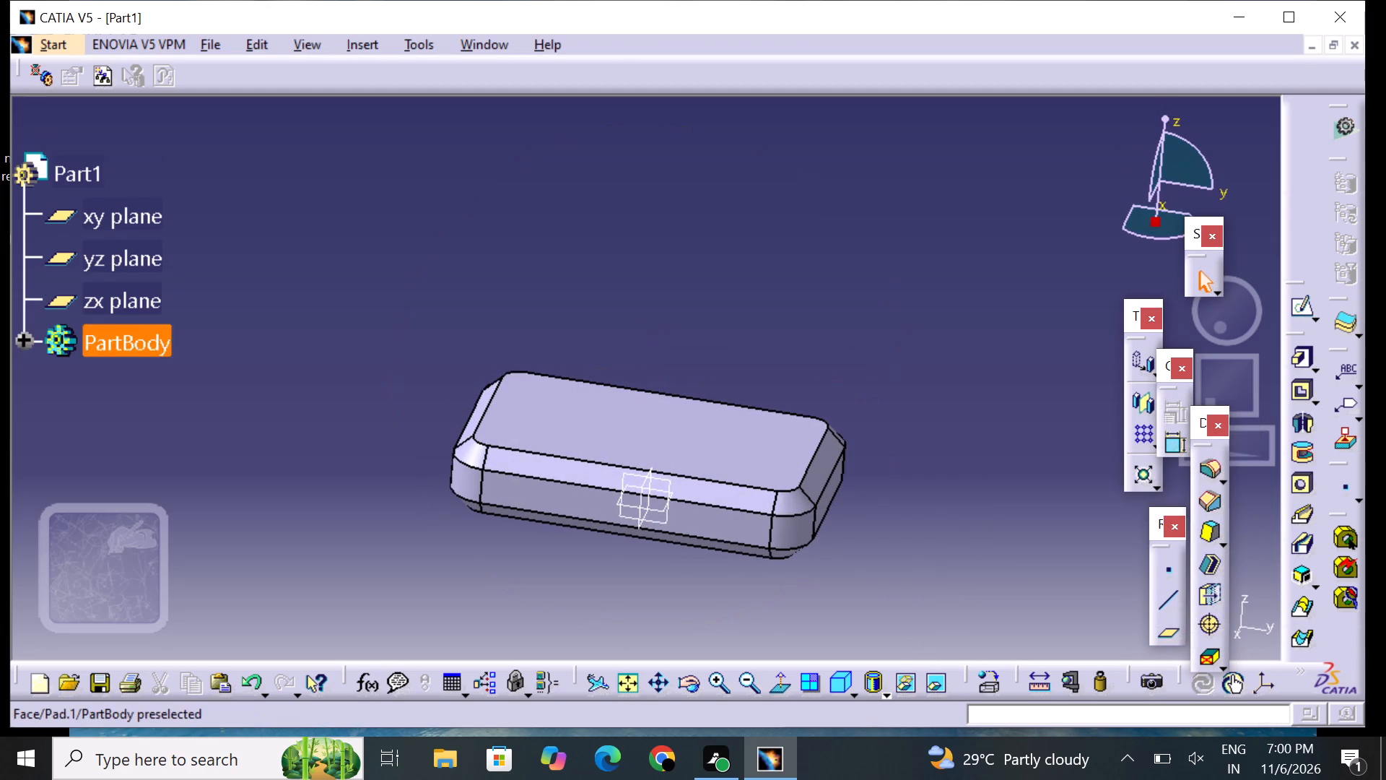
middle_drag(889, 574, 562, 607)
right_drag(889, 574, 562, 607)
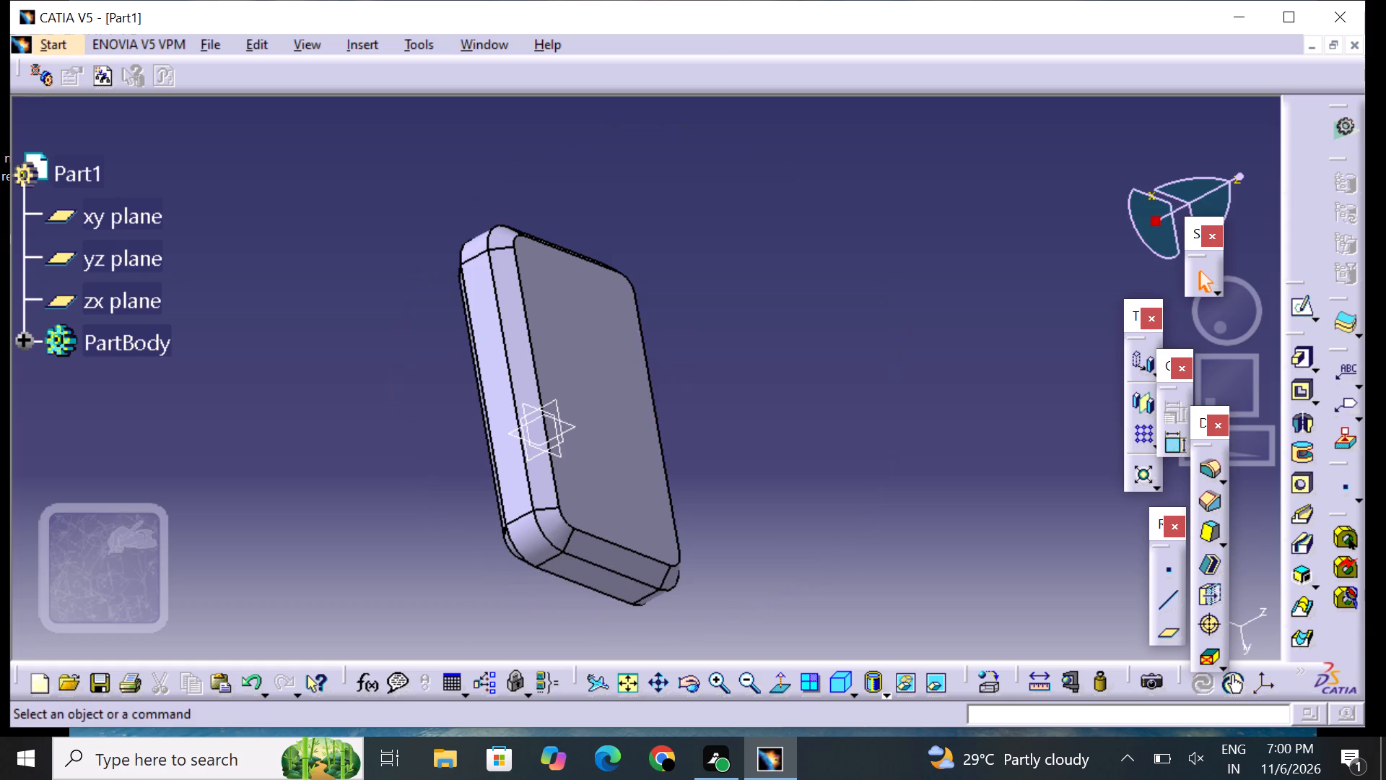
middle_drag(772, 537, 690, 324)
right_drag(772, 537, 690, 324)
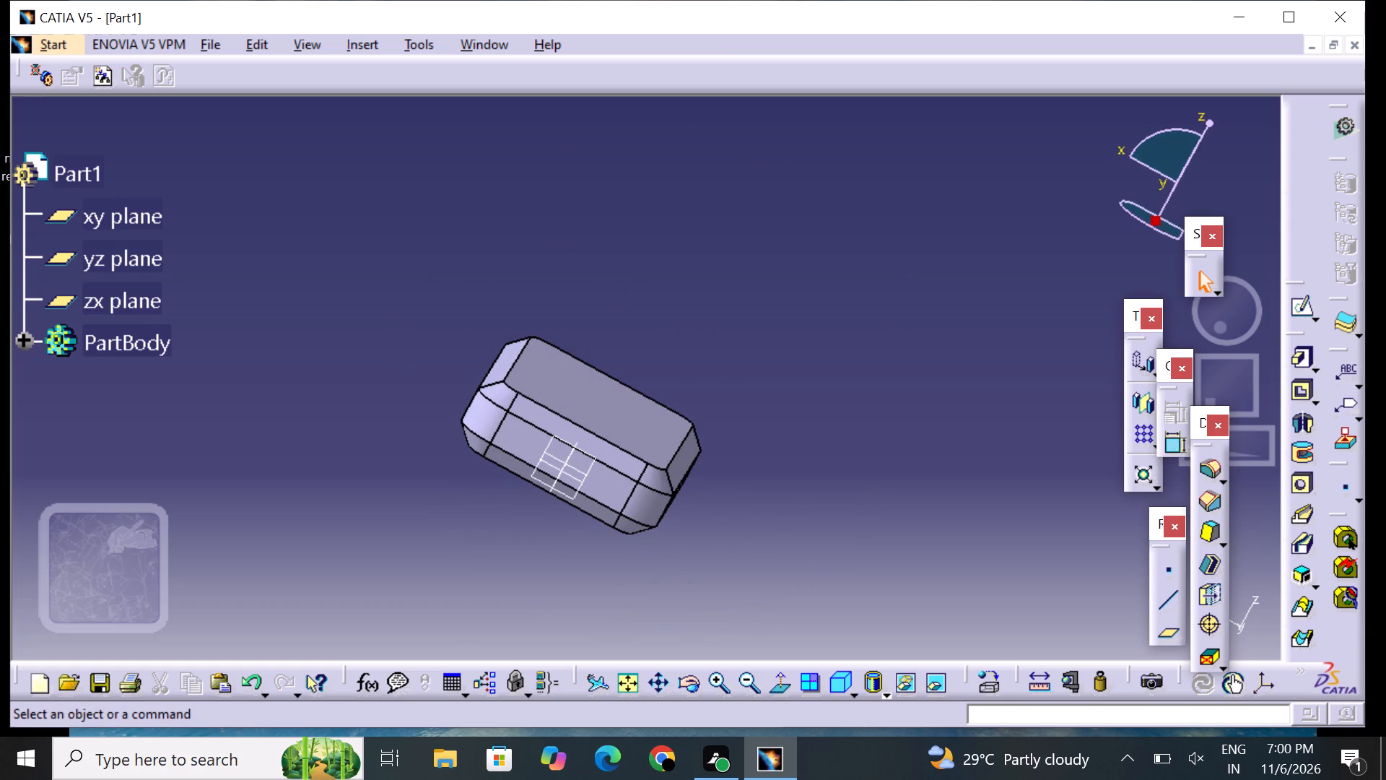
middle_drag(454, 563, 584, 615)
right_drag(454, 563, 558, 628)
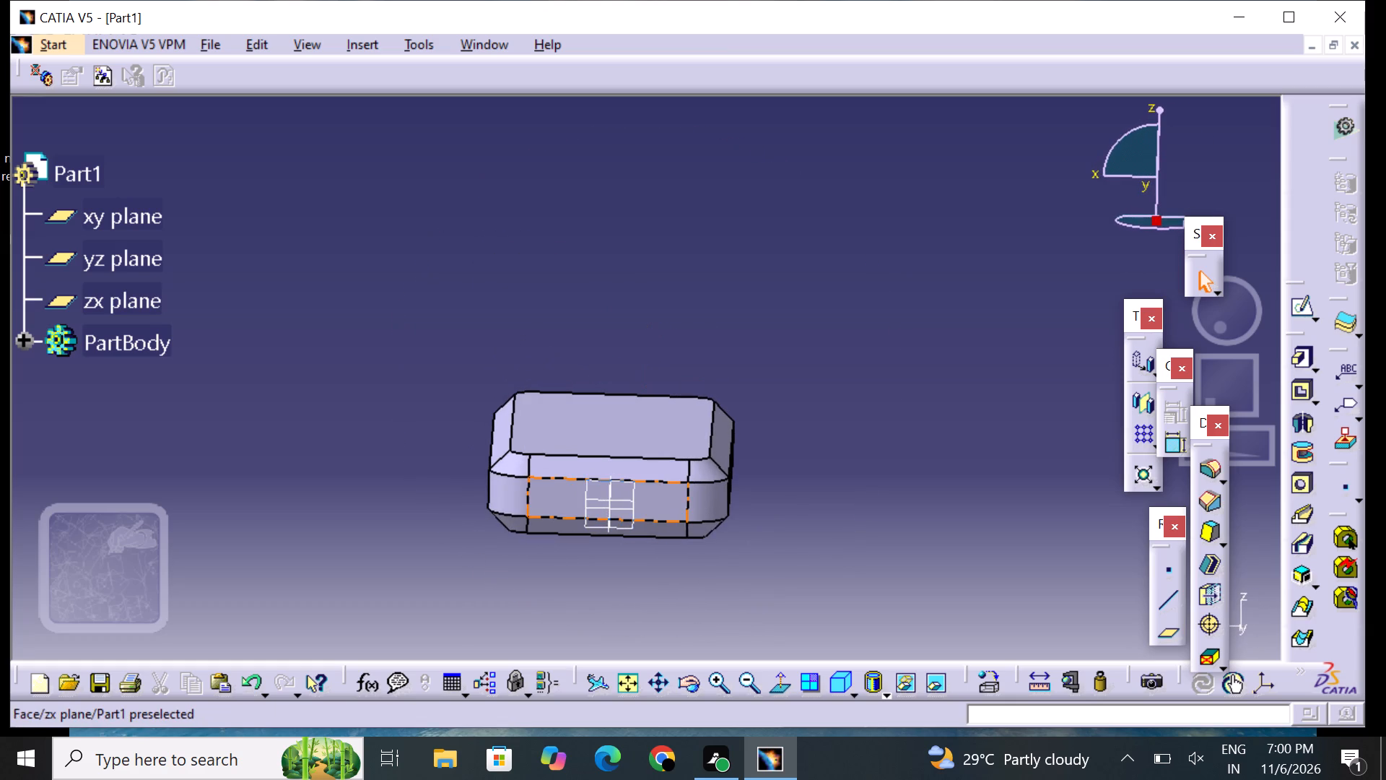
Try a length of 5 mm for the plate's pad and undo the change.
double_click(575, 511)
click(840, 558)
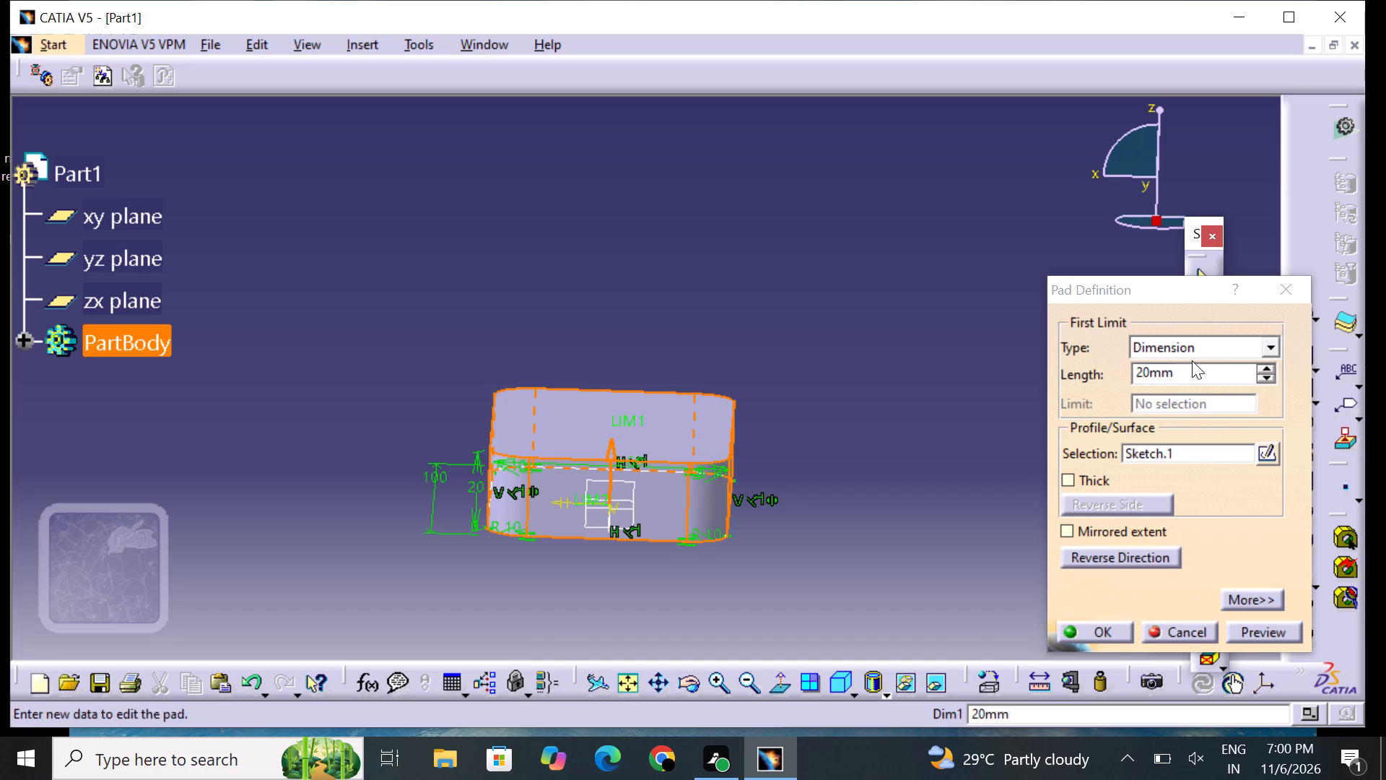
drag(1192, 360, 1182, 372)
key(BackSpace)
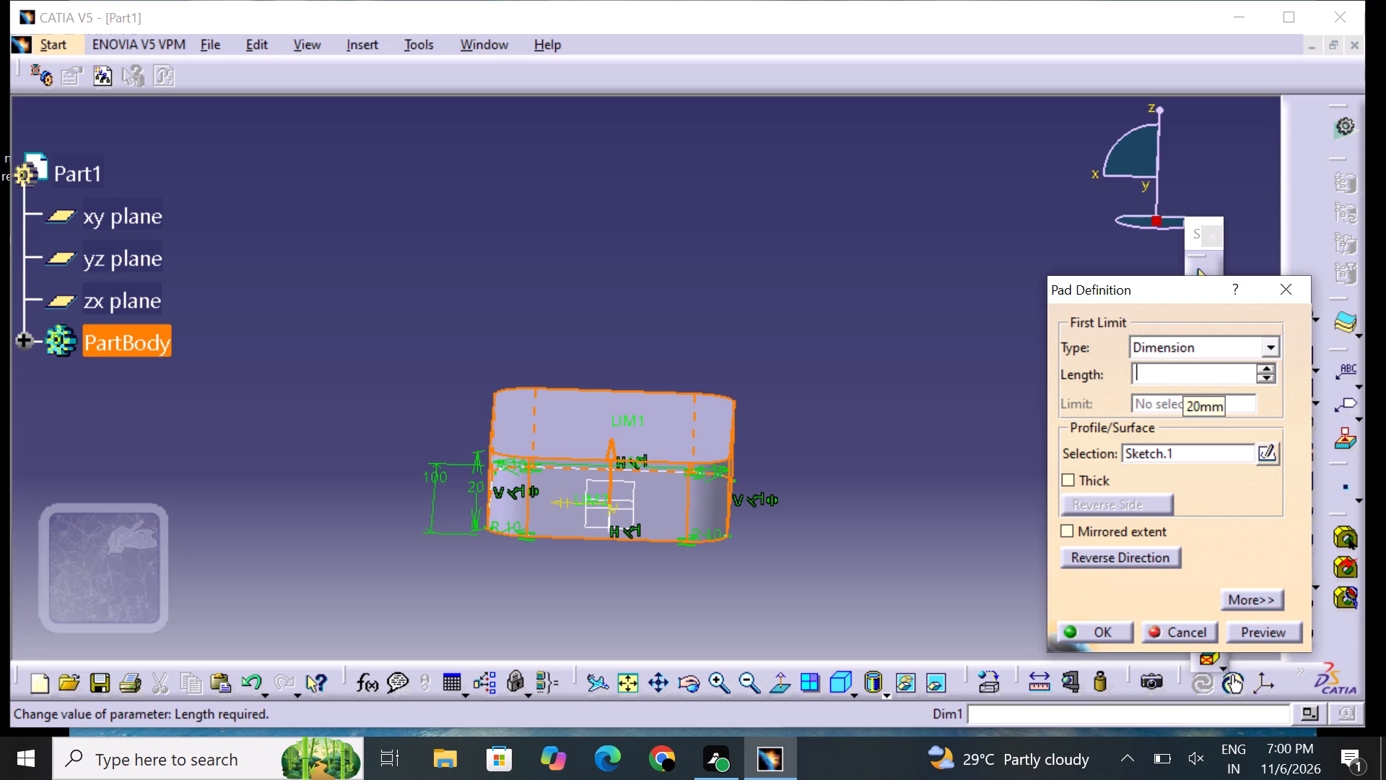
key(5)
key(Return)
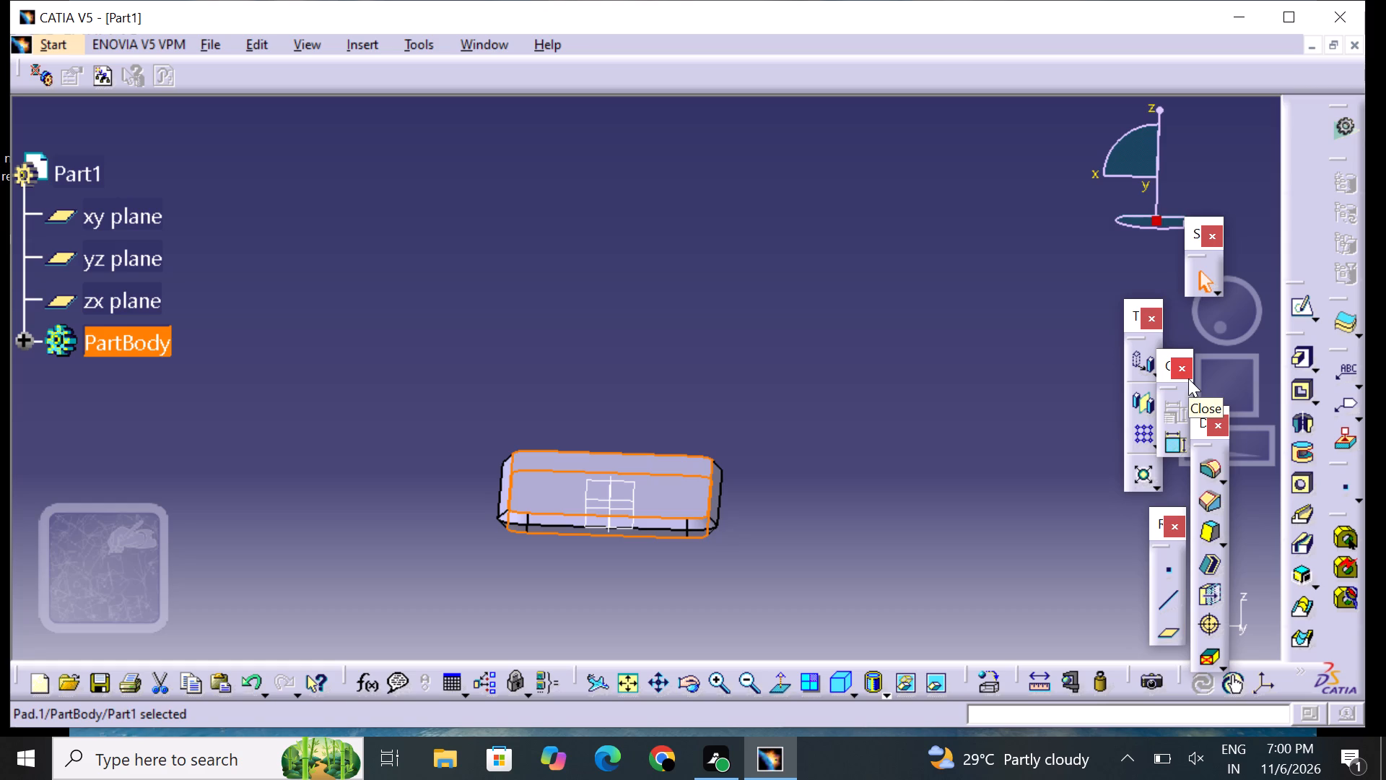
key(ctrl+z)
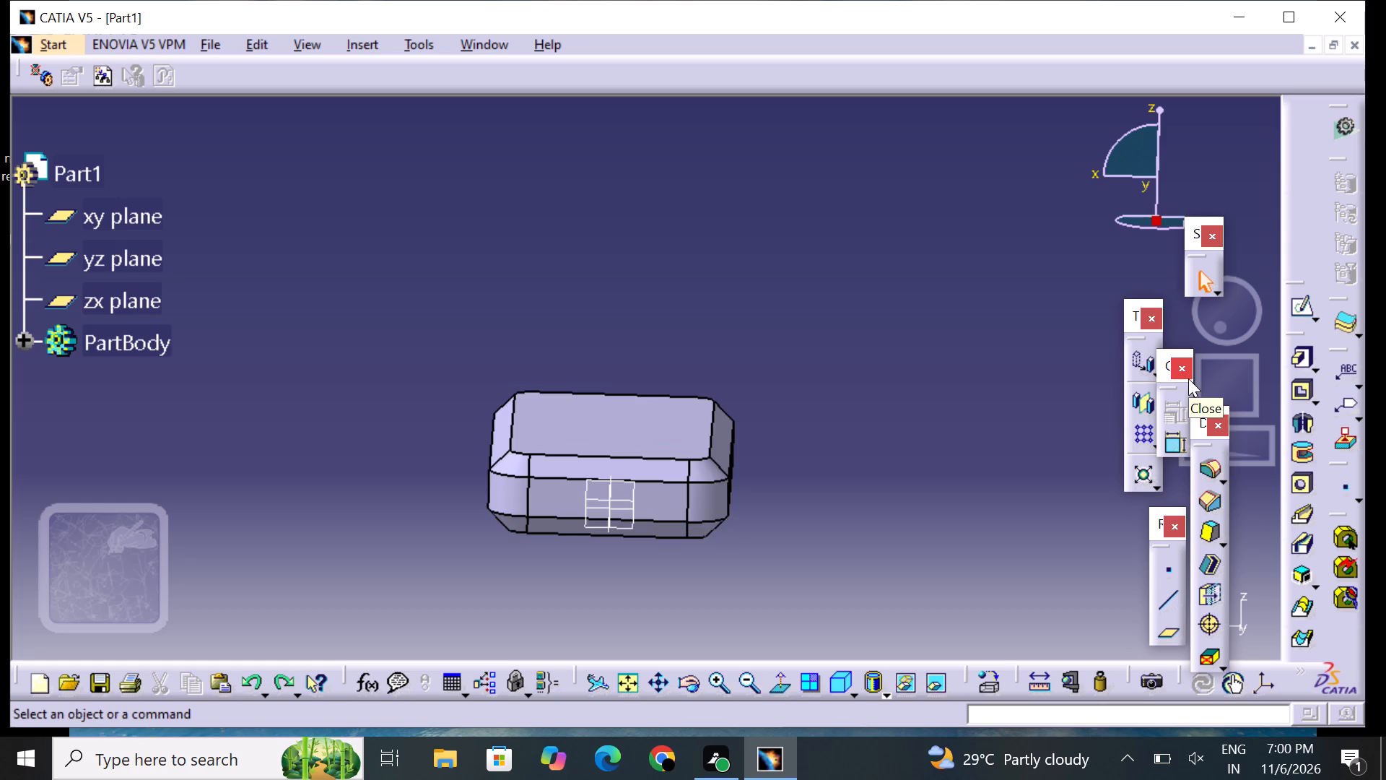
Set the length of the plate's pad to 10 mm.
click(628, 417)
drag(628, 417, 620, 409)
key(BackSpace)
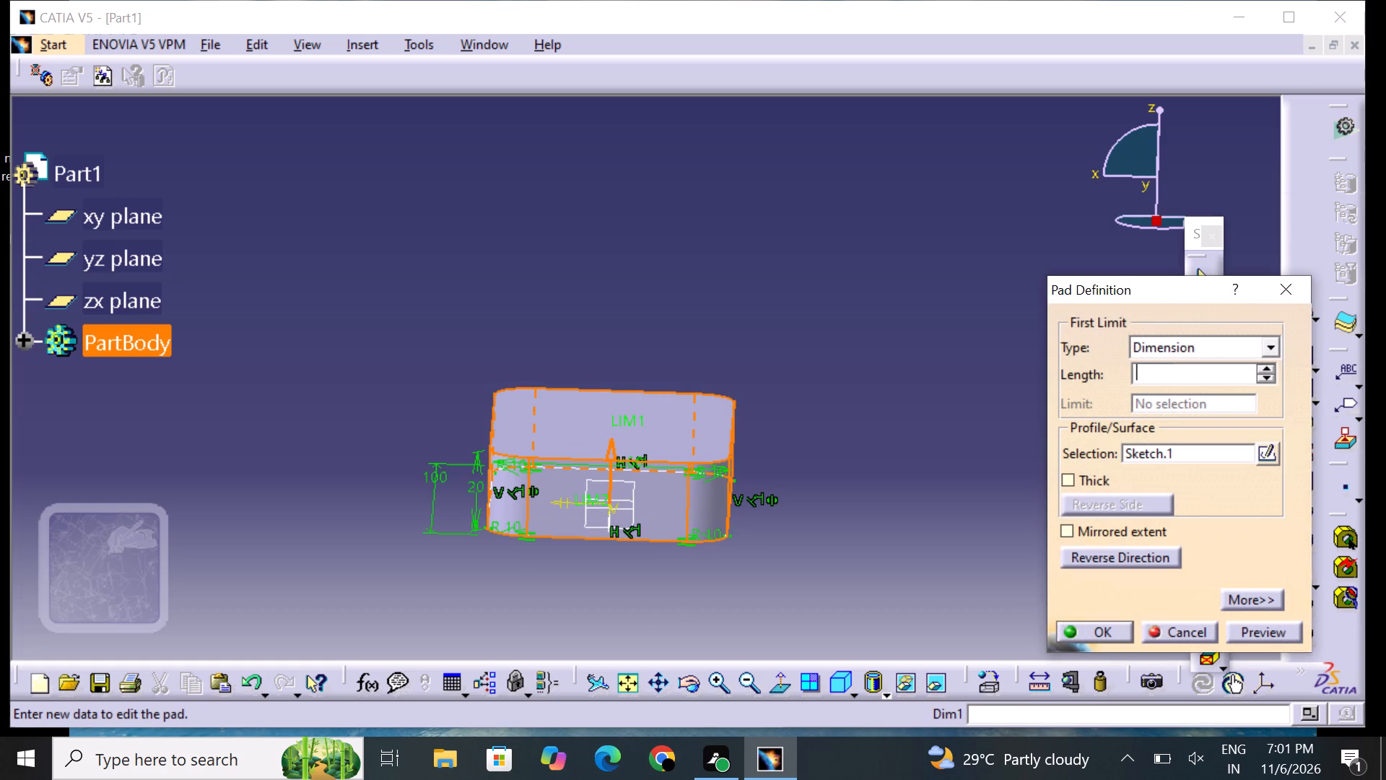
text(10)
key(Return)
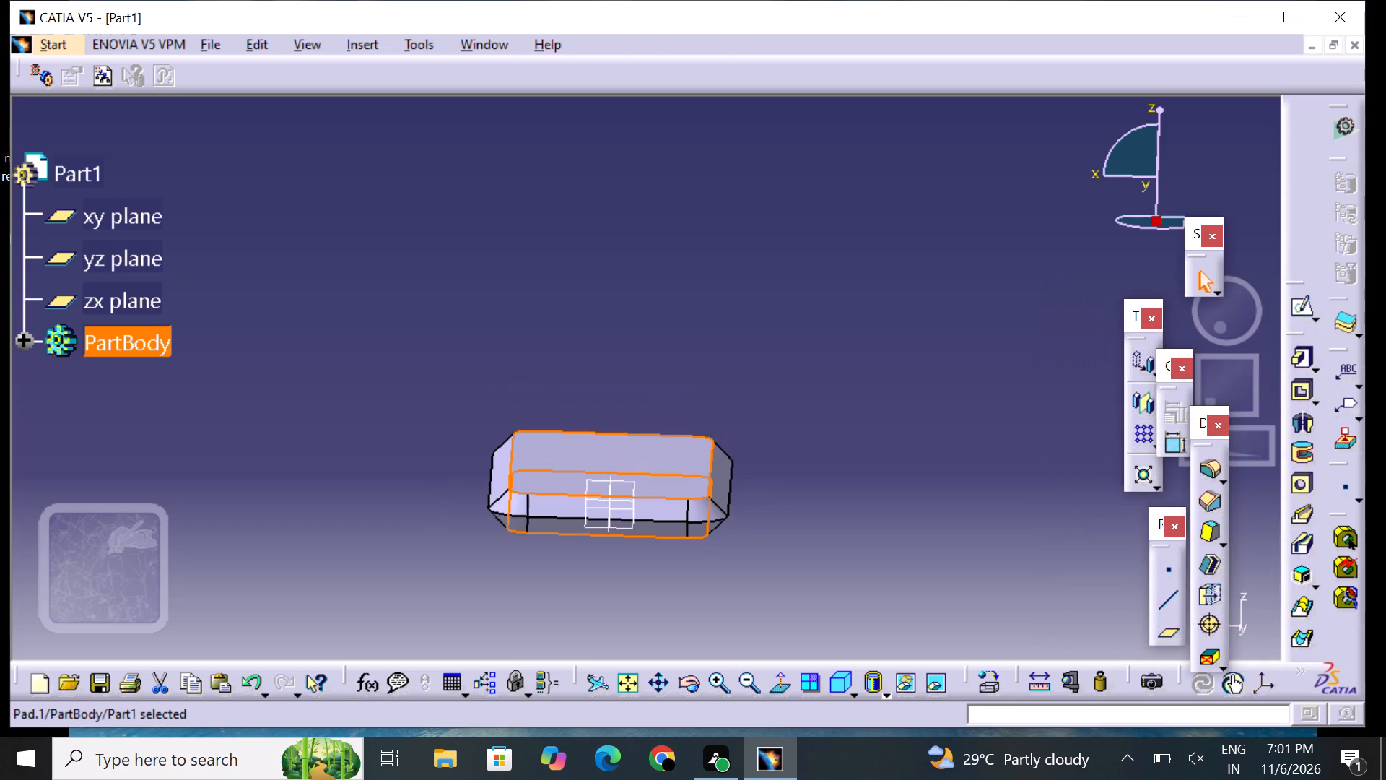
click(956, 352)
Start a new sketch on the plate's flat top face.
click(680, 457)
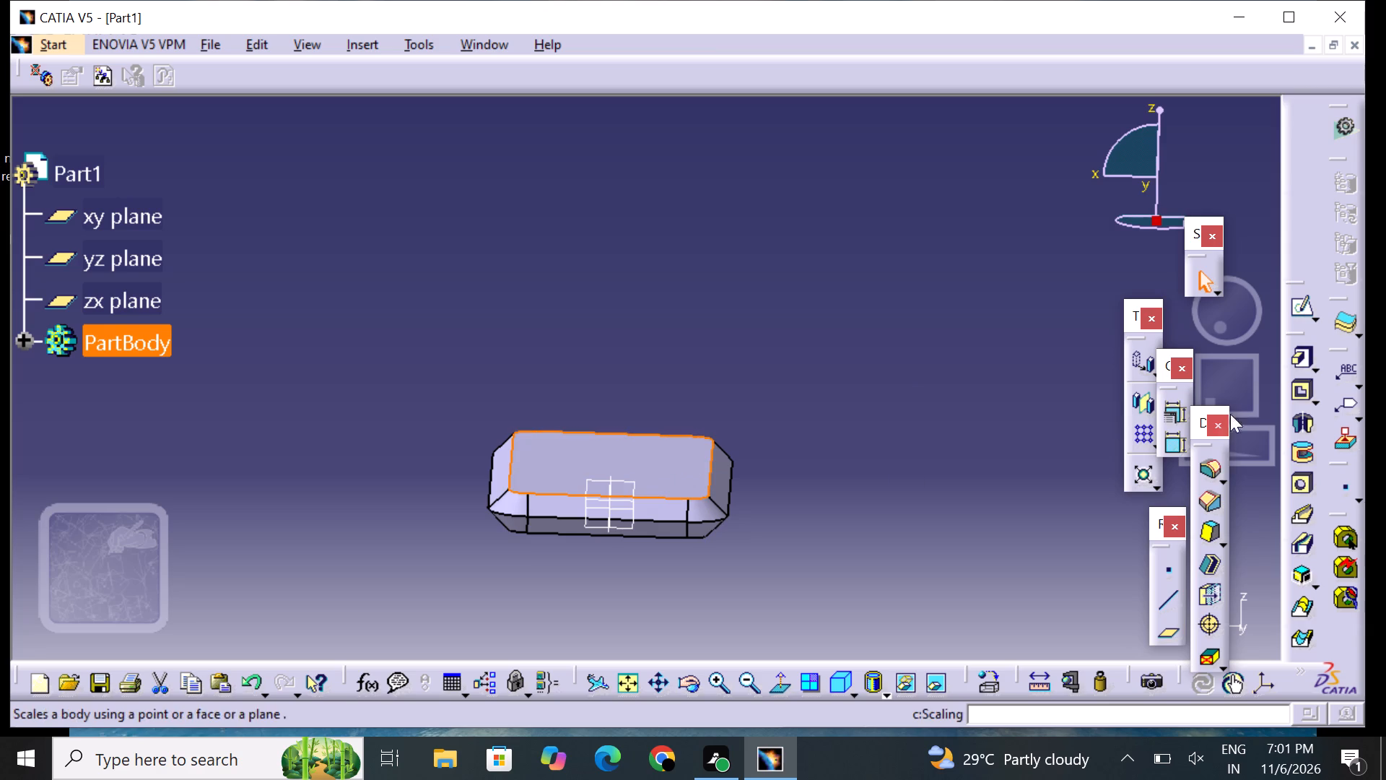
click(1294, 306)
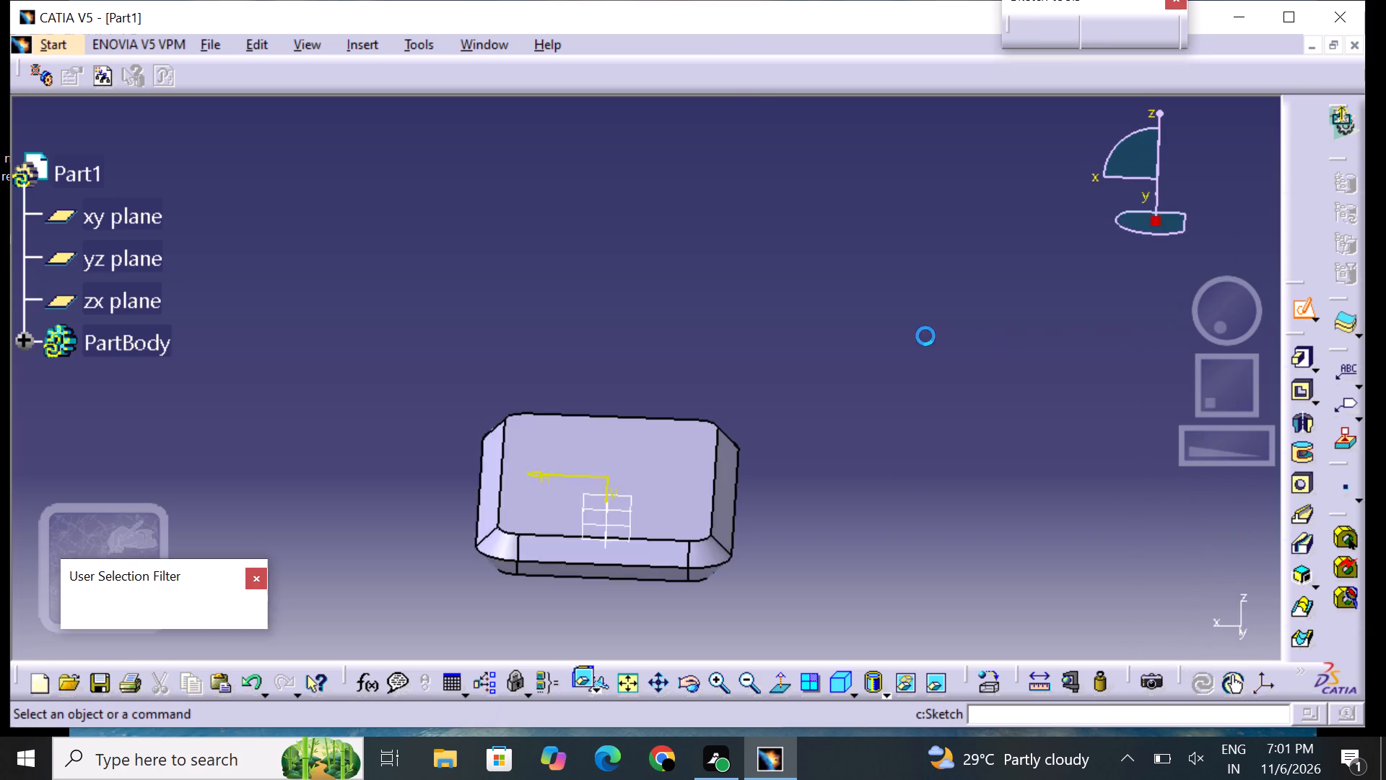
middle_drag(876, 319, 855, 597)
middle_drag(873, 402, 896, 474)
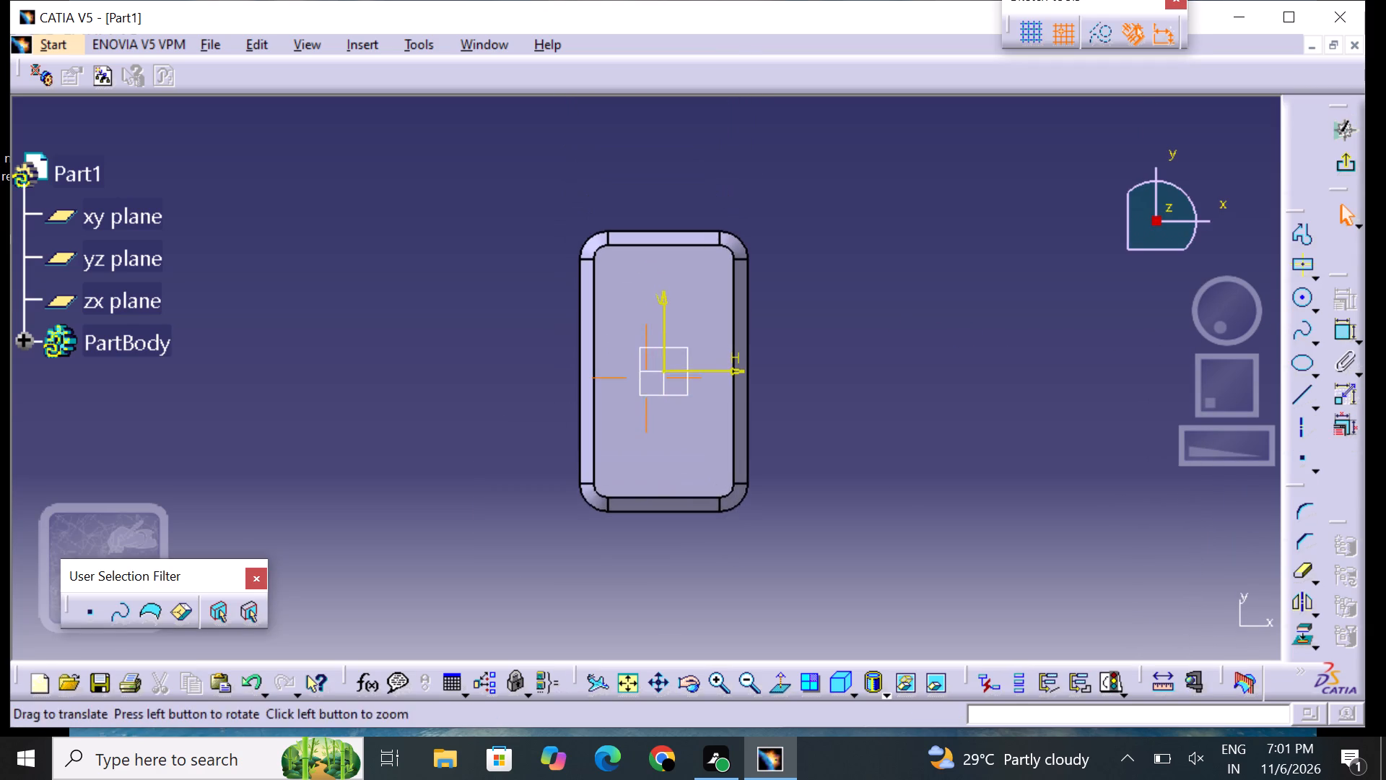
middle_drag(896, 474, 902, 476)
middle_drag(976, 516, 976, 518)
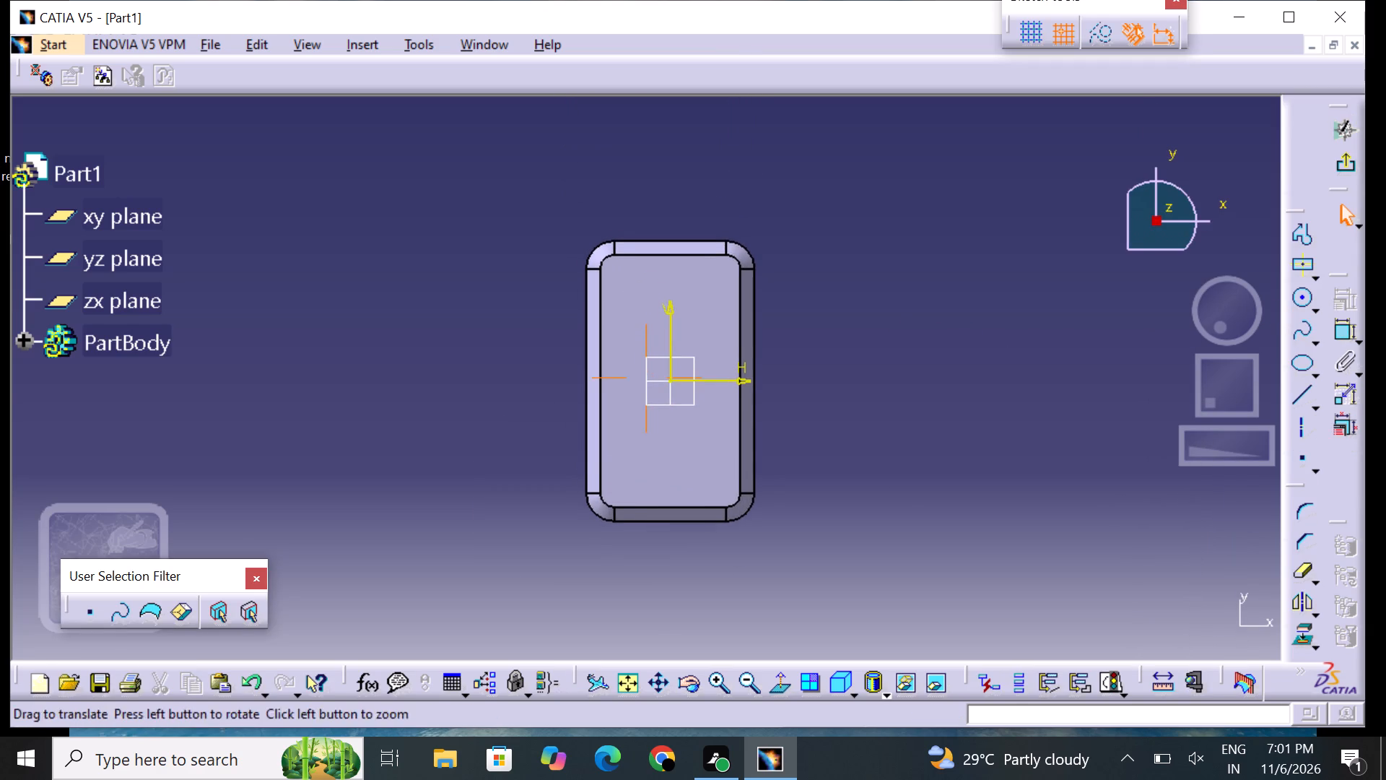
middle_drag(976, 518, 995, 519)
Sketch two concentric circles about 20 mm and 28 mm in diameter, centred at about H -10 mm, V 30 mm.
click(1299, 305)
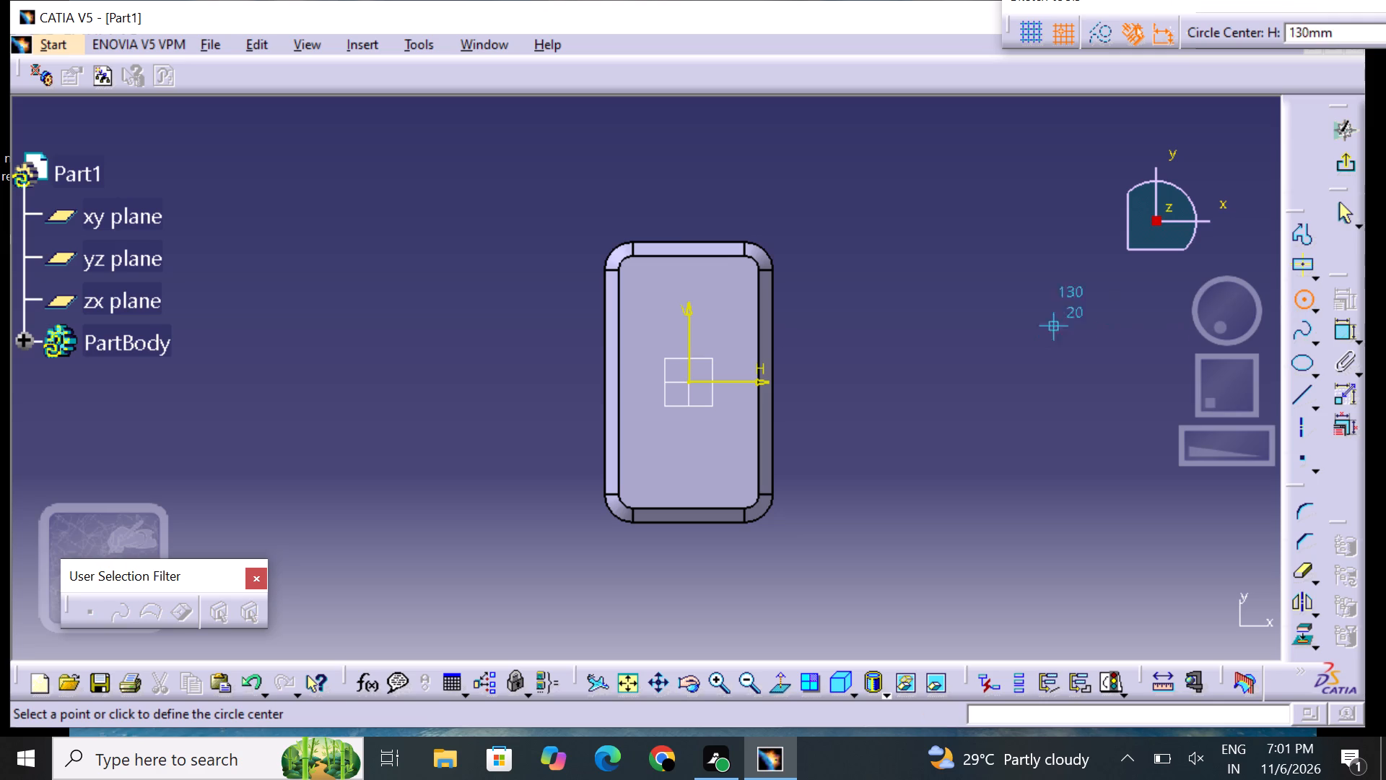
click(648, 283)
click(656, 279)
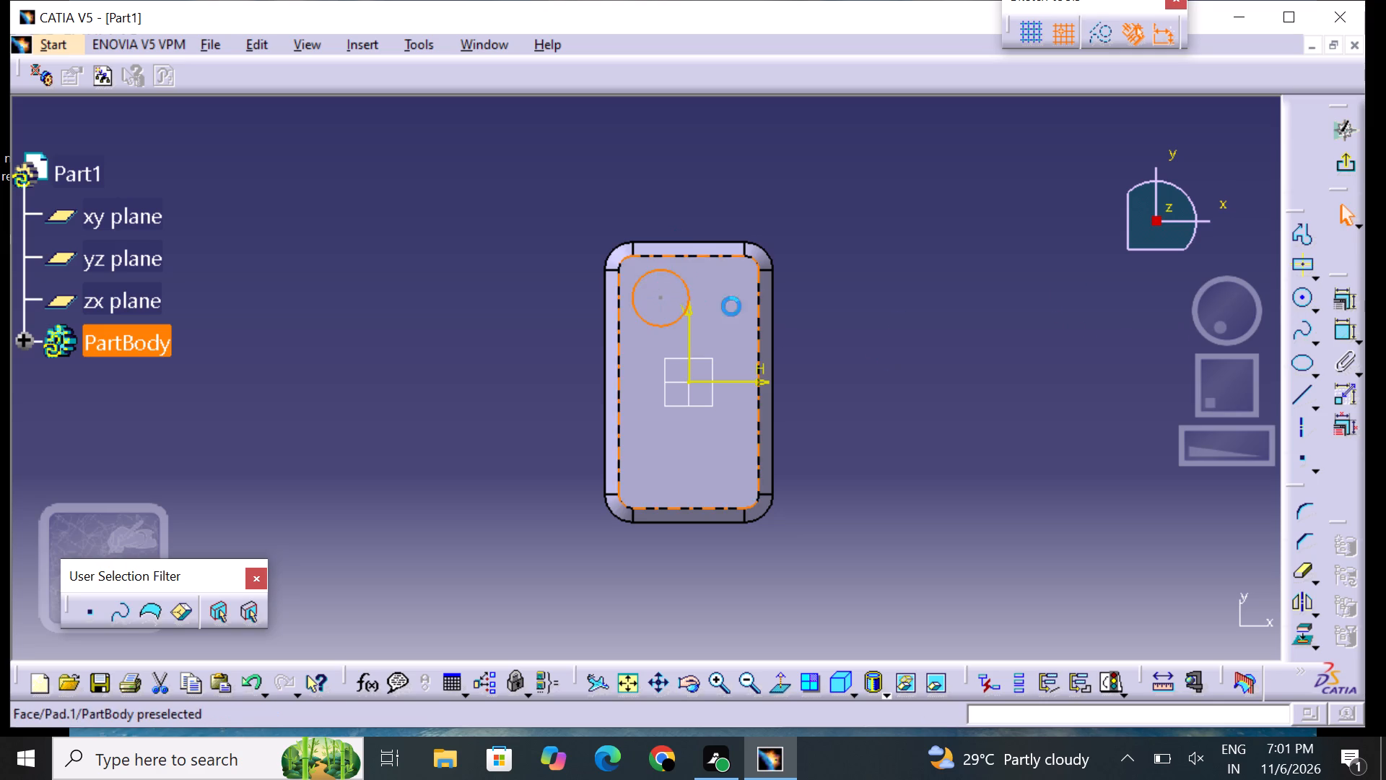
click(934, 324)
click(1299, 293)
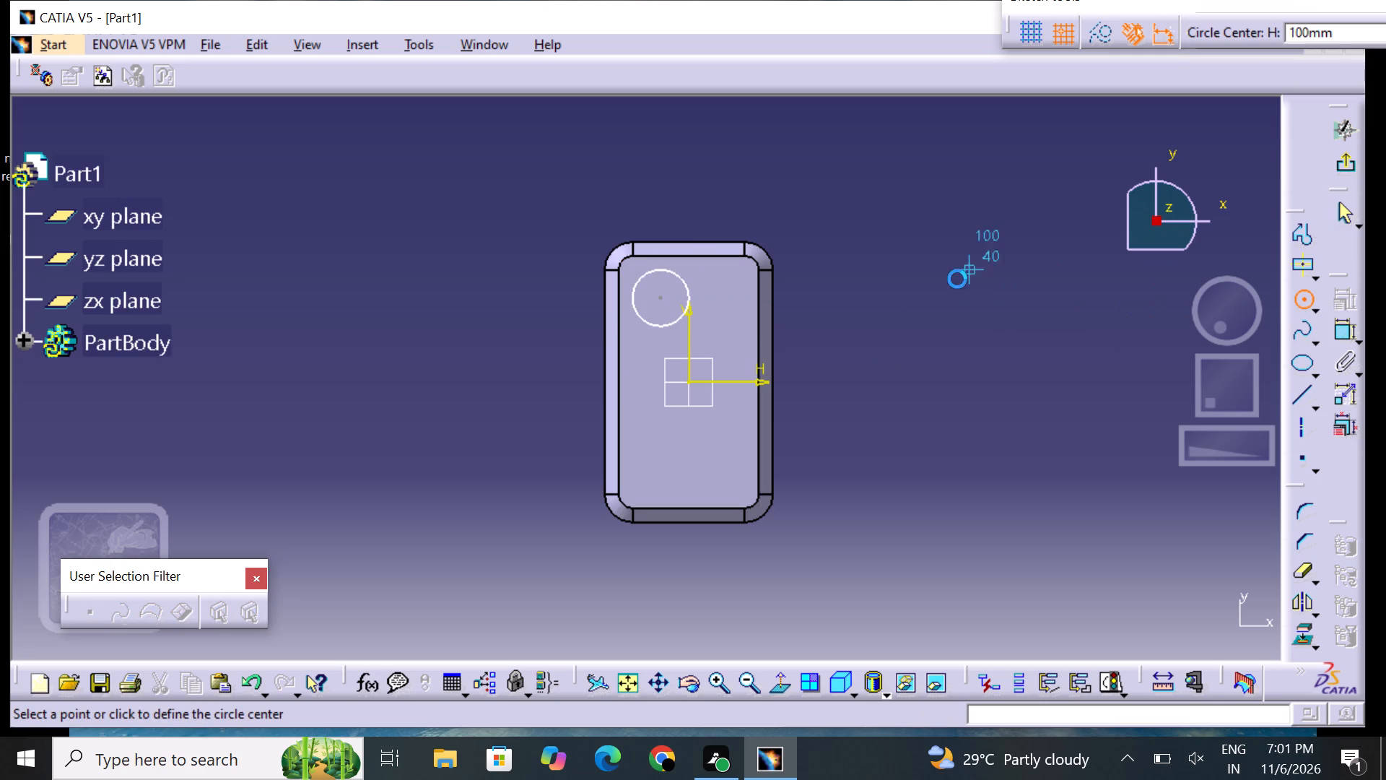
click(661, 300)
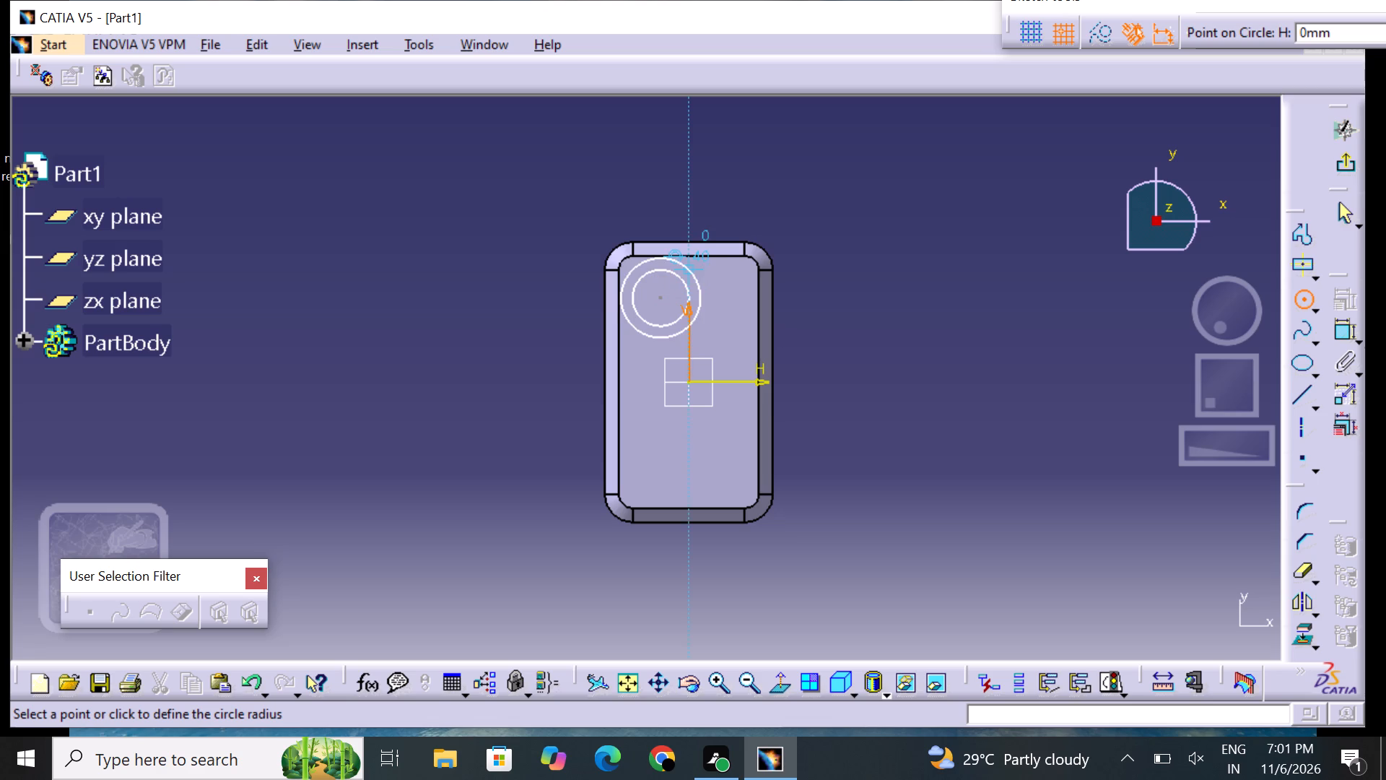
click(692, 274)
click(981, 363)
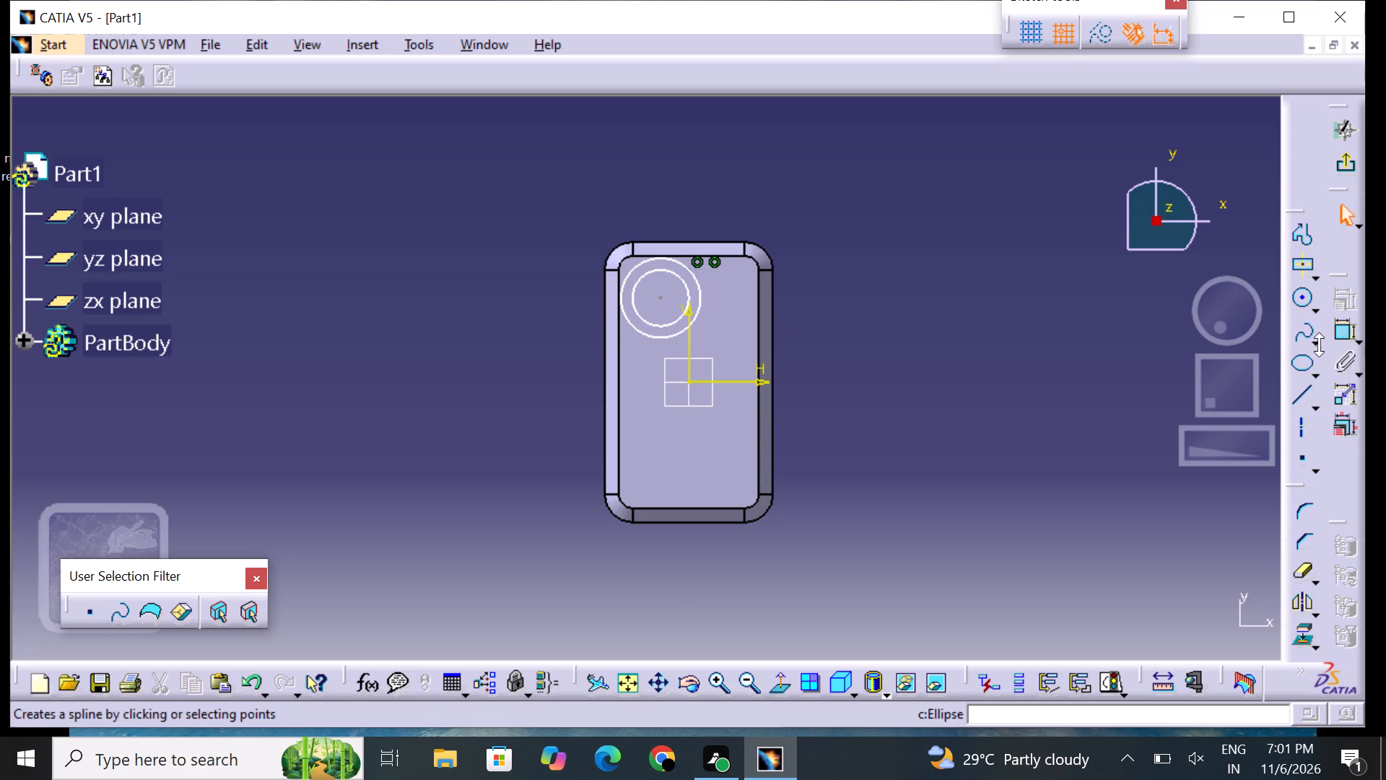
Dimension the outer circle and set its diameter to 3 mm.
click(1343, 327)
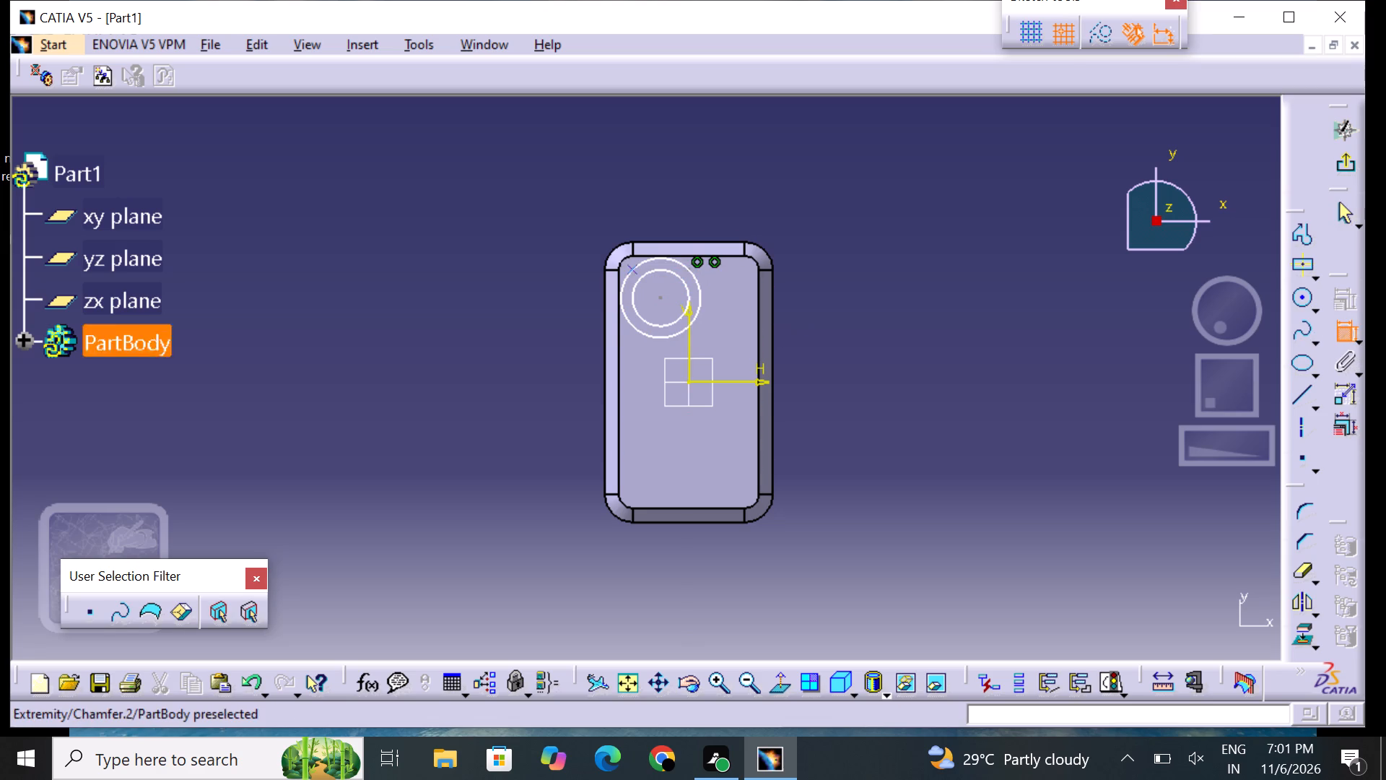
click(636, 274)
click(569, 274)
double_click(574, 270)
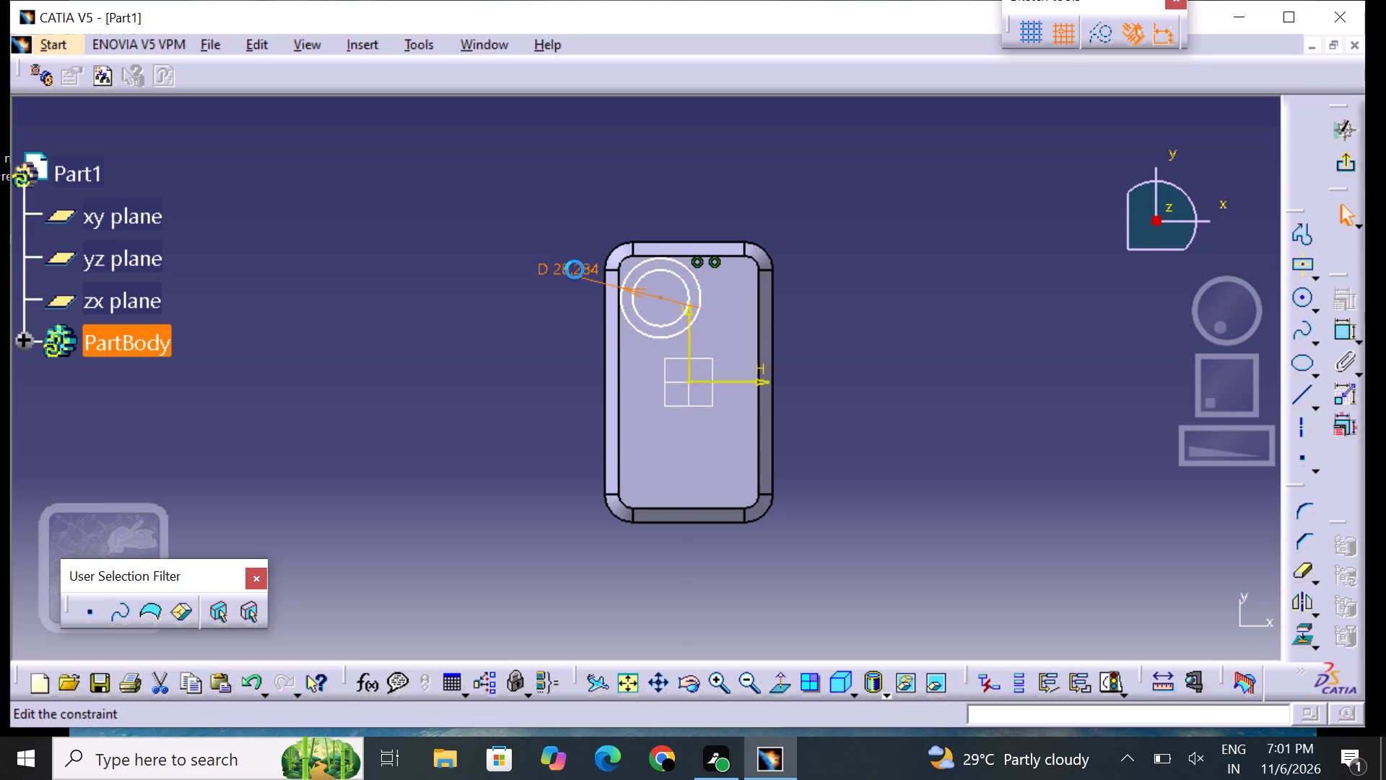
key(BackSpace)
key(3)
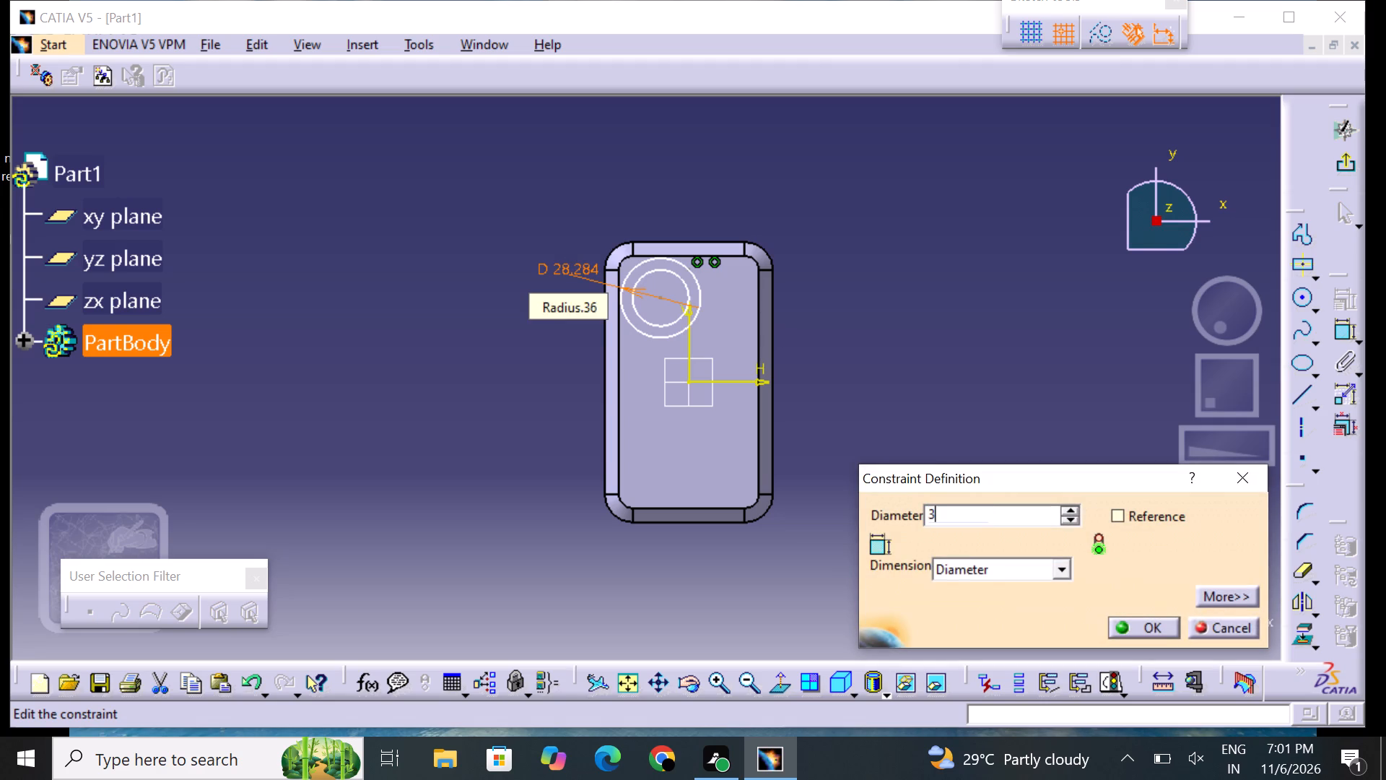
key(Return)
click(930, 296)
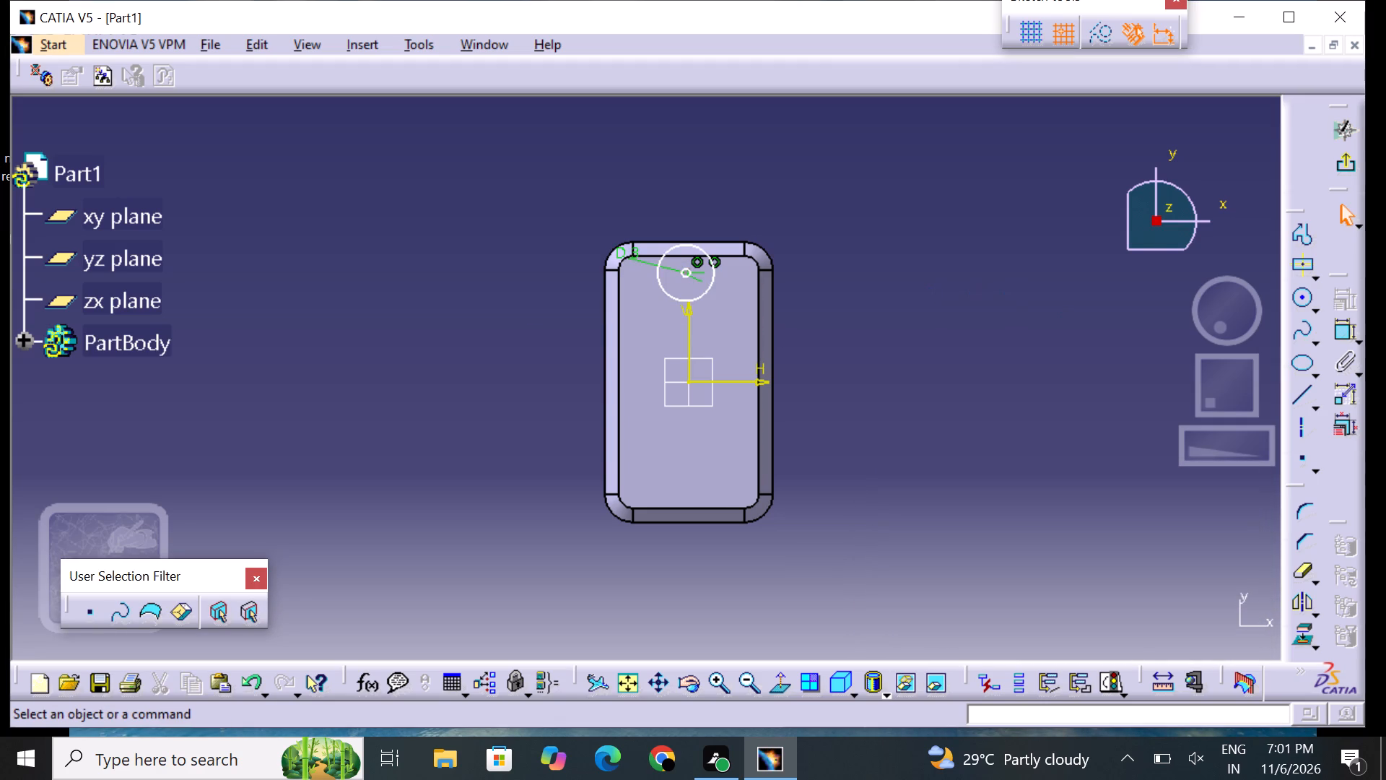
Dimension the remaining 20 mm circle and set its diameter to 5 mm.
click(1343, 330)
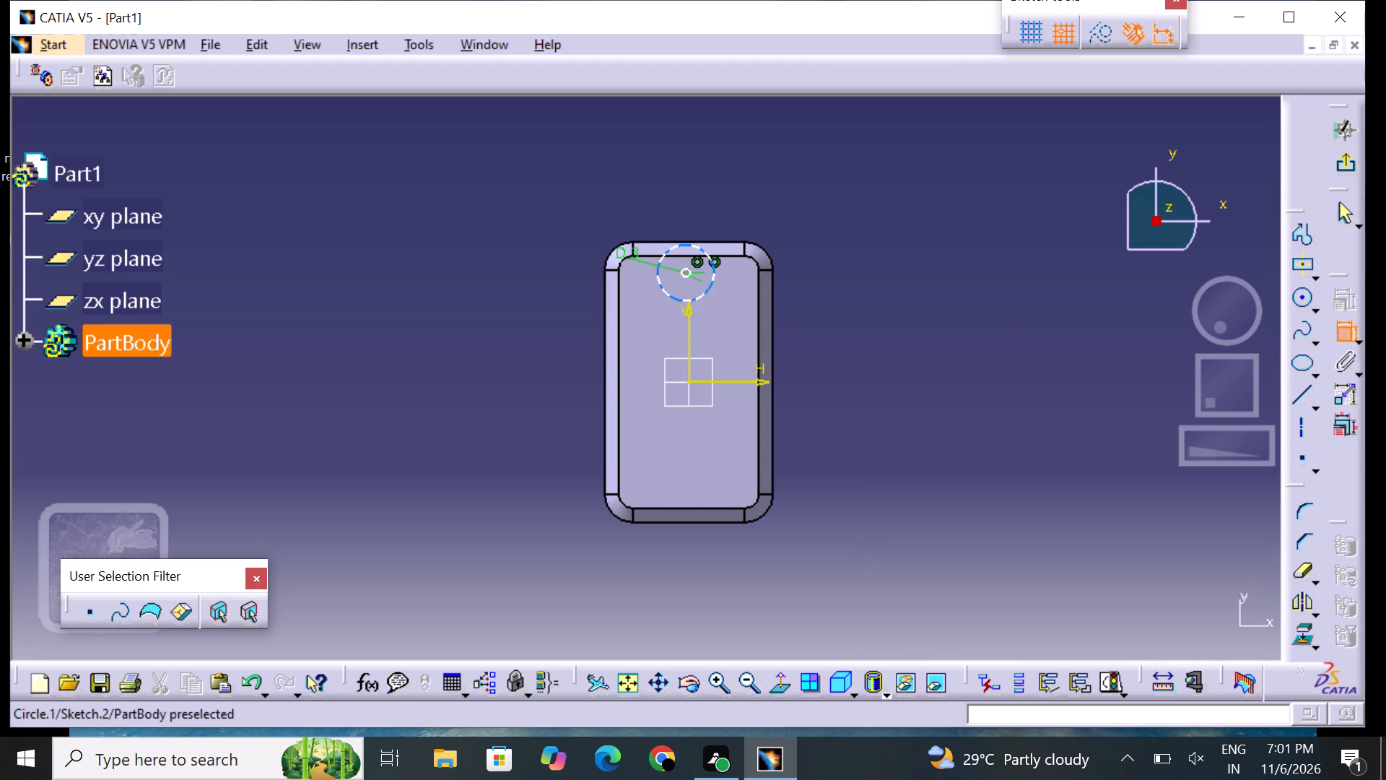
click(661, 290)
click(523, 295)
double_click(534, 290)
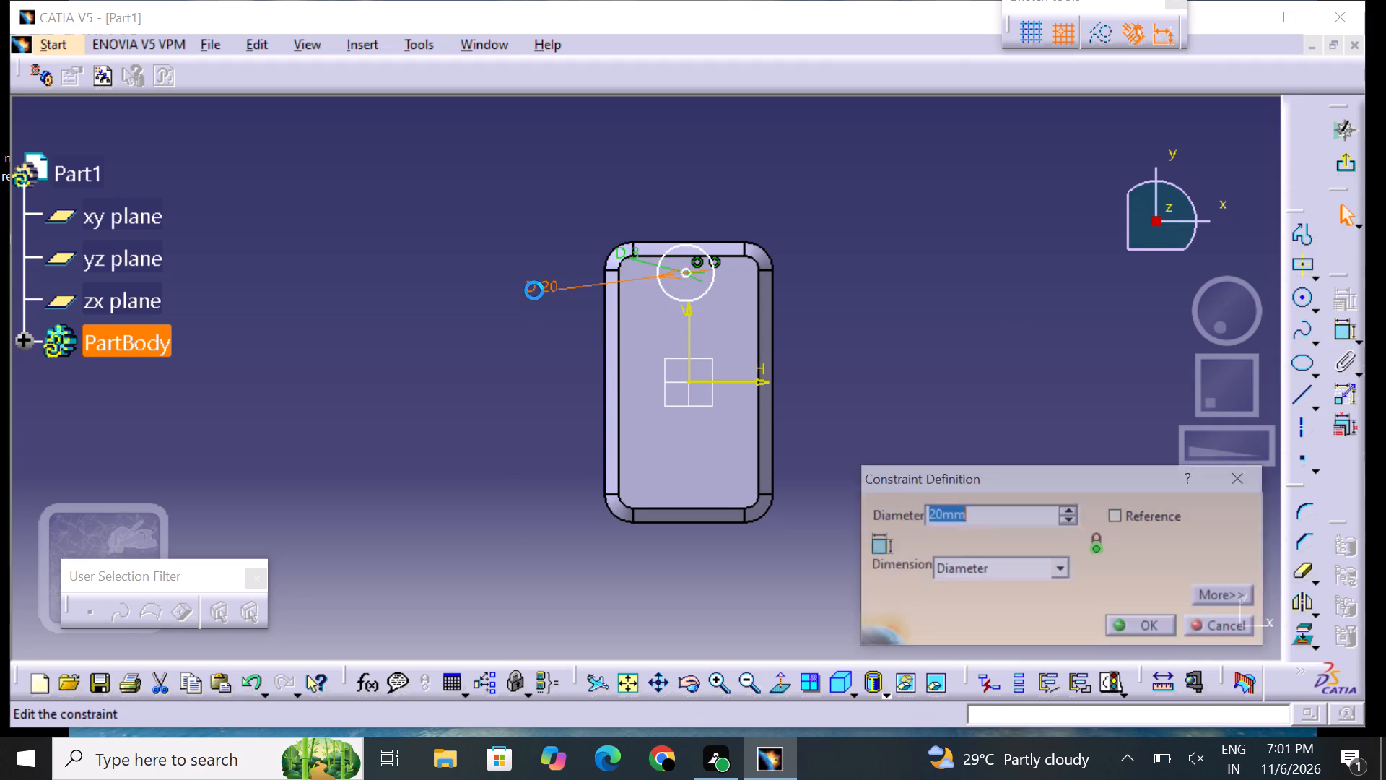
key(BackSpace)
key(5)
key(Return)
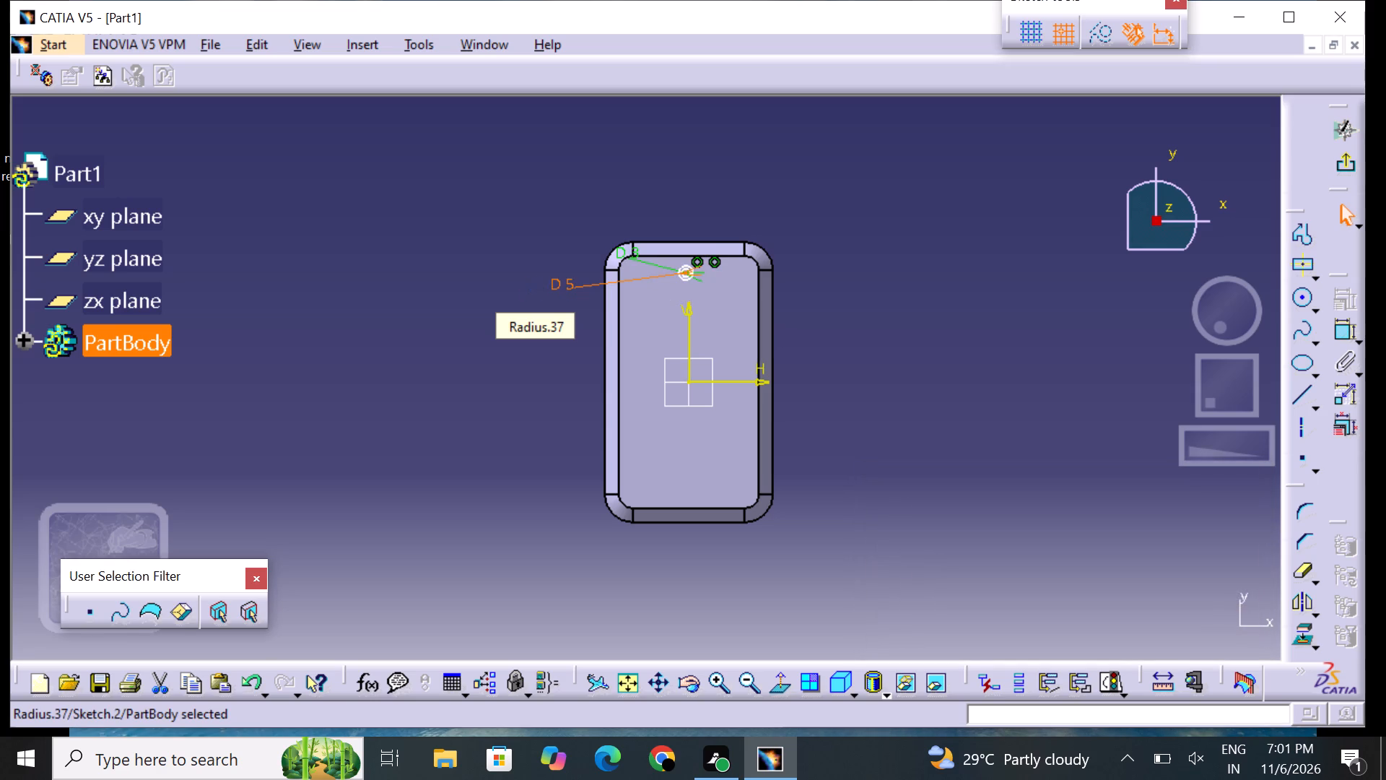
click(903, 290)
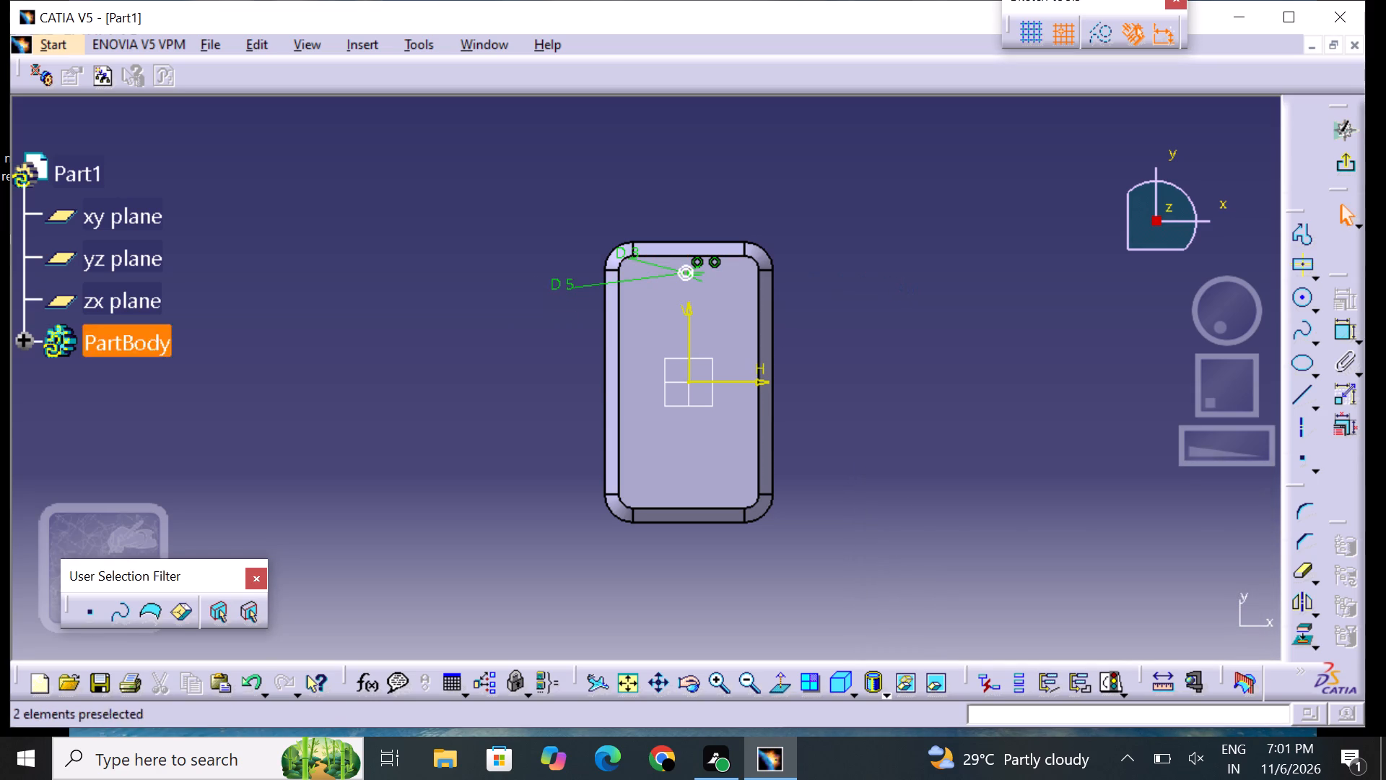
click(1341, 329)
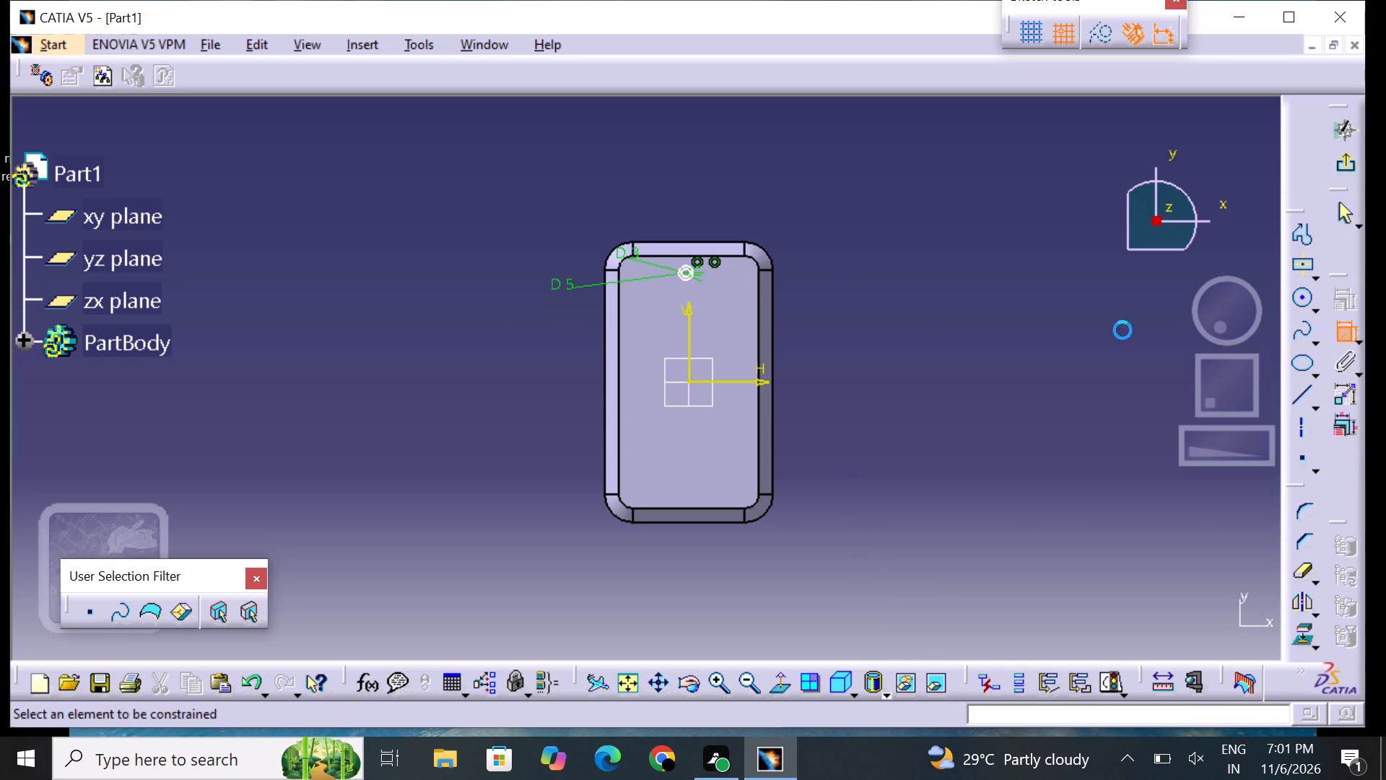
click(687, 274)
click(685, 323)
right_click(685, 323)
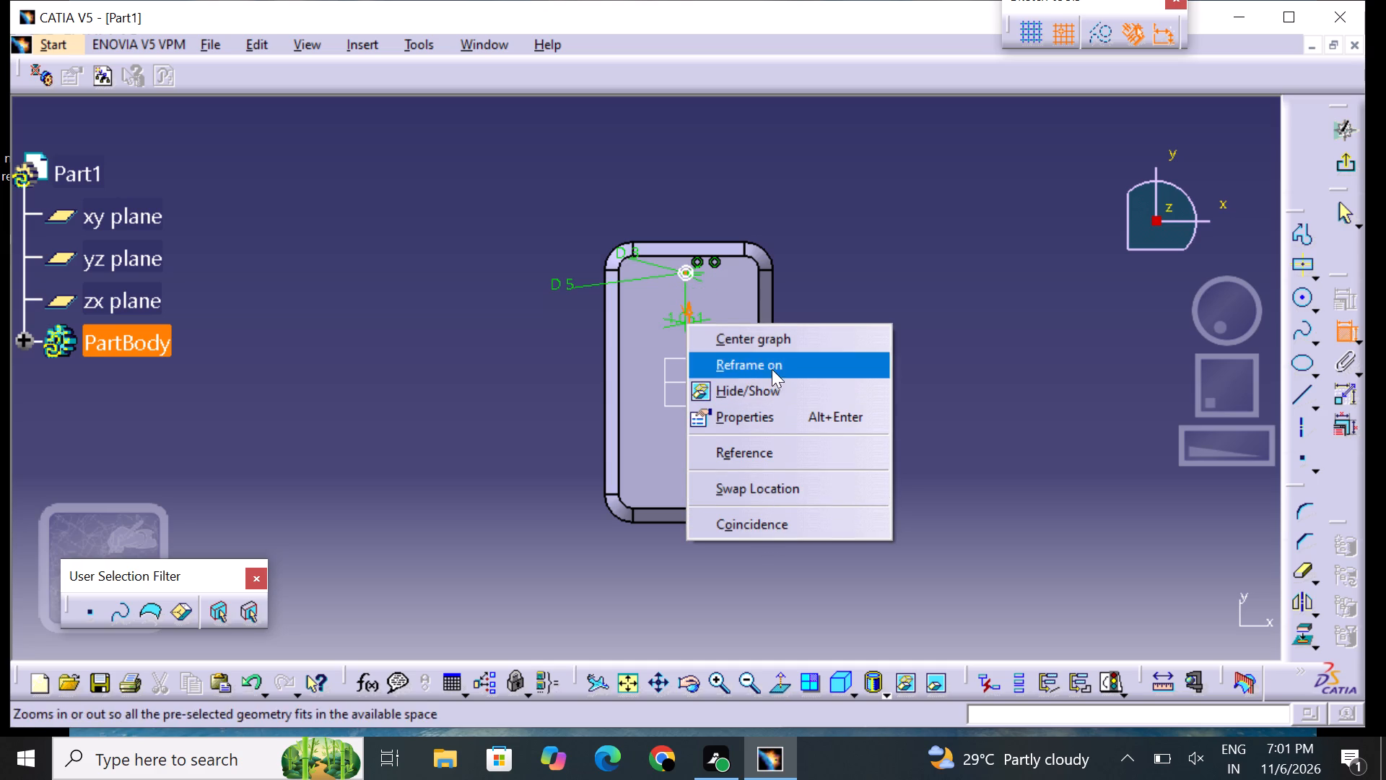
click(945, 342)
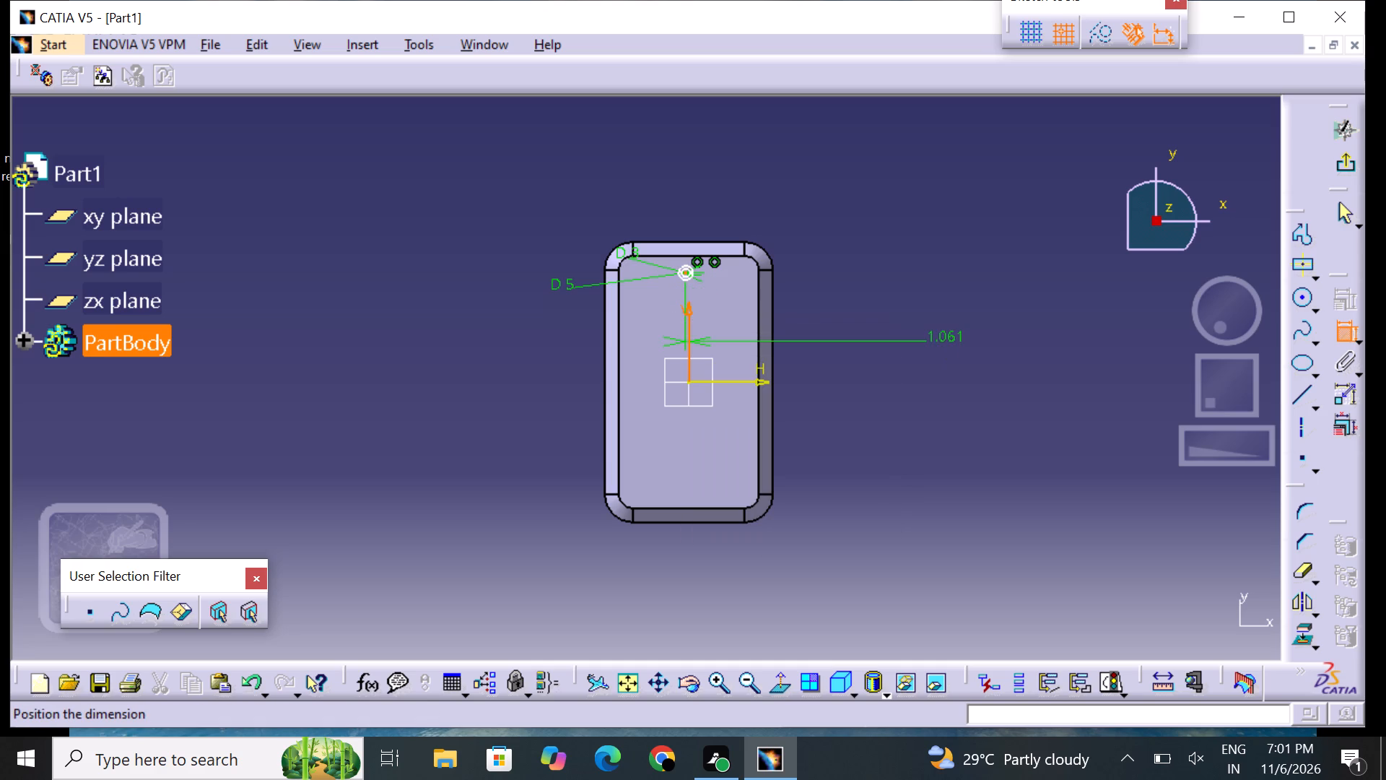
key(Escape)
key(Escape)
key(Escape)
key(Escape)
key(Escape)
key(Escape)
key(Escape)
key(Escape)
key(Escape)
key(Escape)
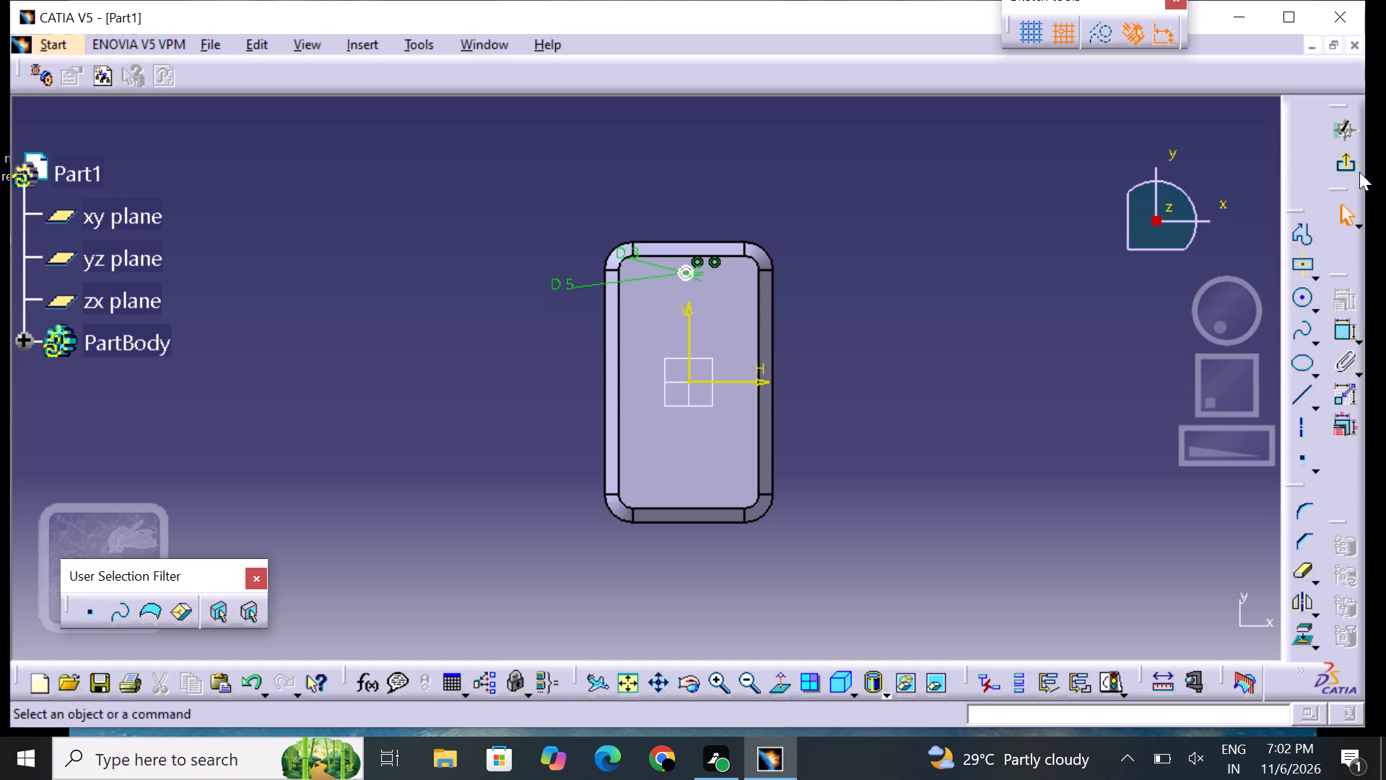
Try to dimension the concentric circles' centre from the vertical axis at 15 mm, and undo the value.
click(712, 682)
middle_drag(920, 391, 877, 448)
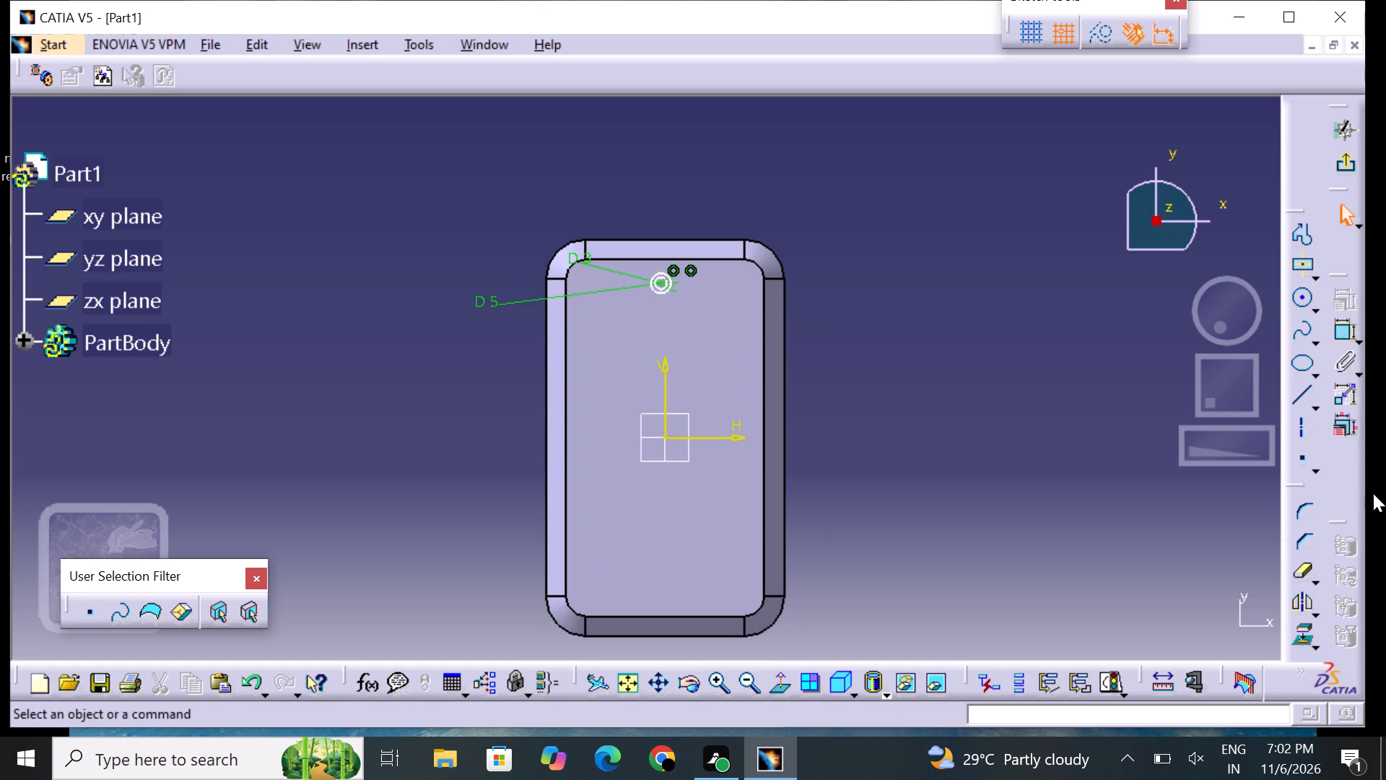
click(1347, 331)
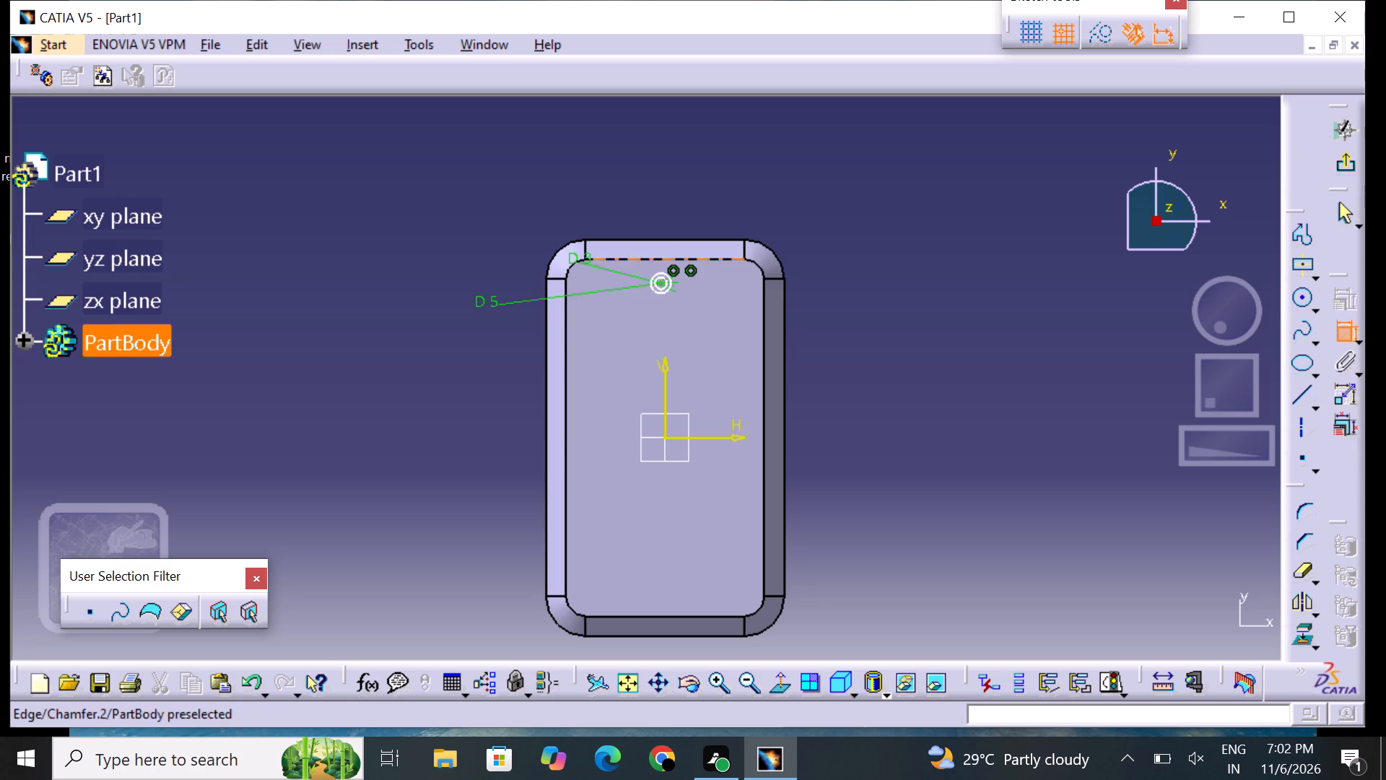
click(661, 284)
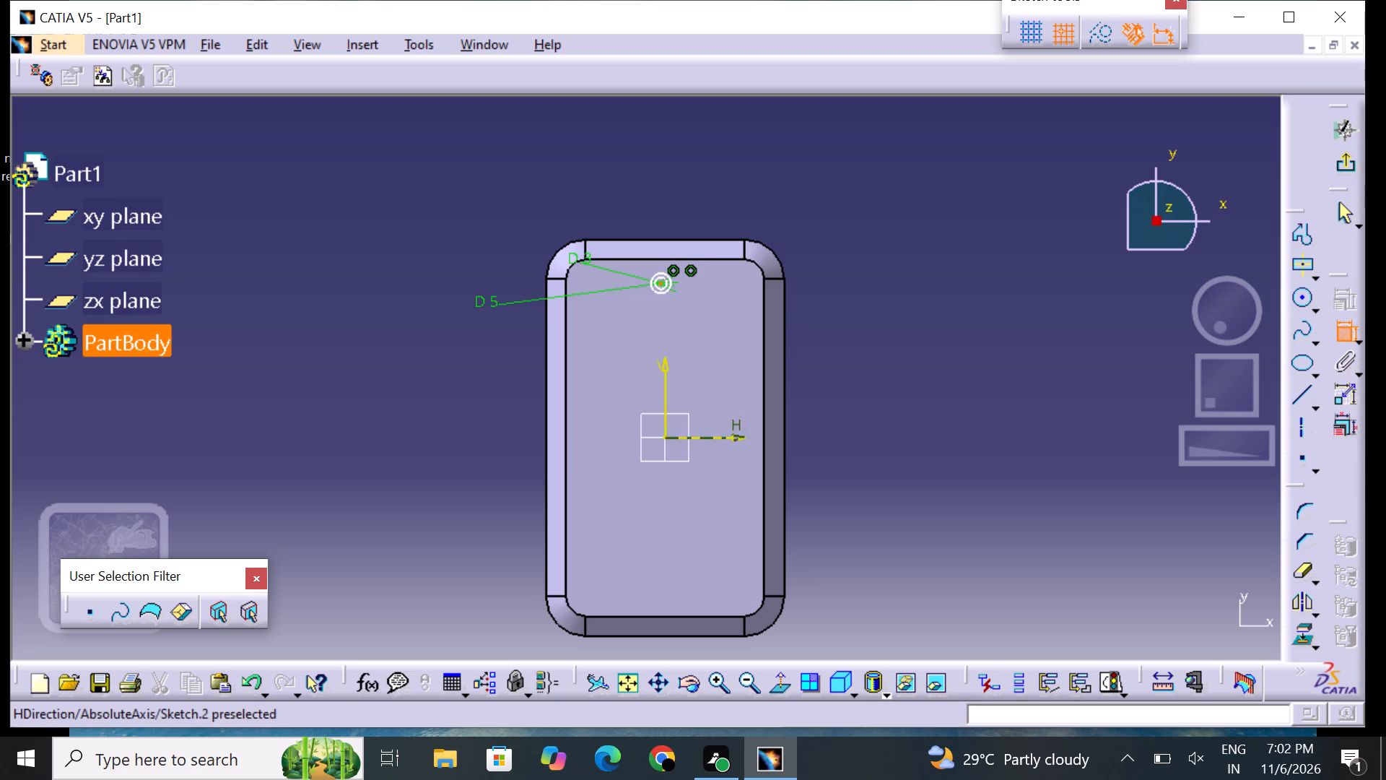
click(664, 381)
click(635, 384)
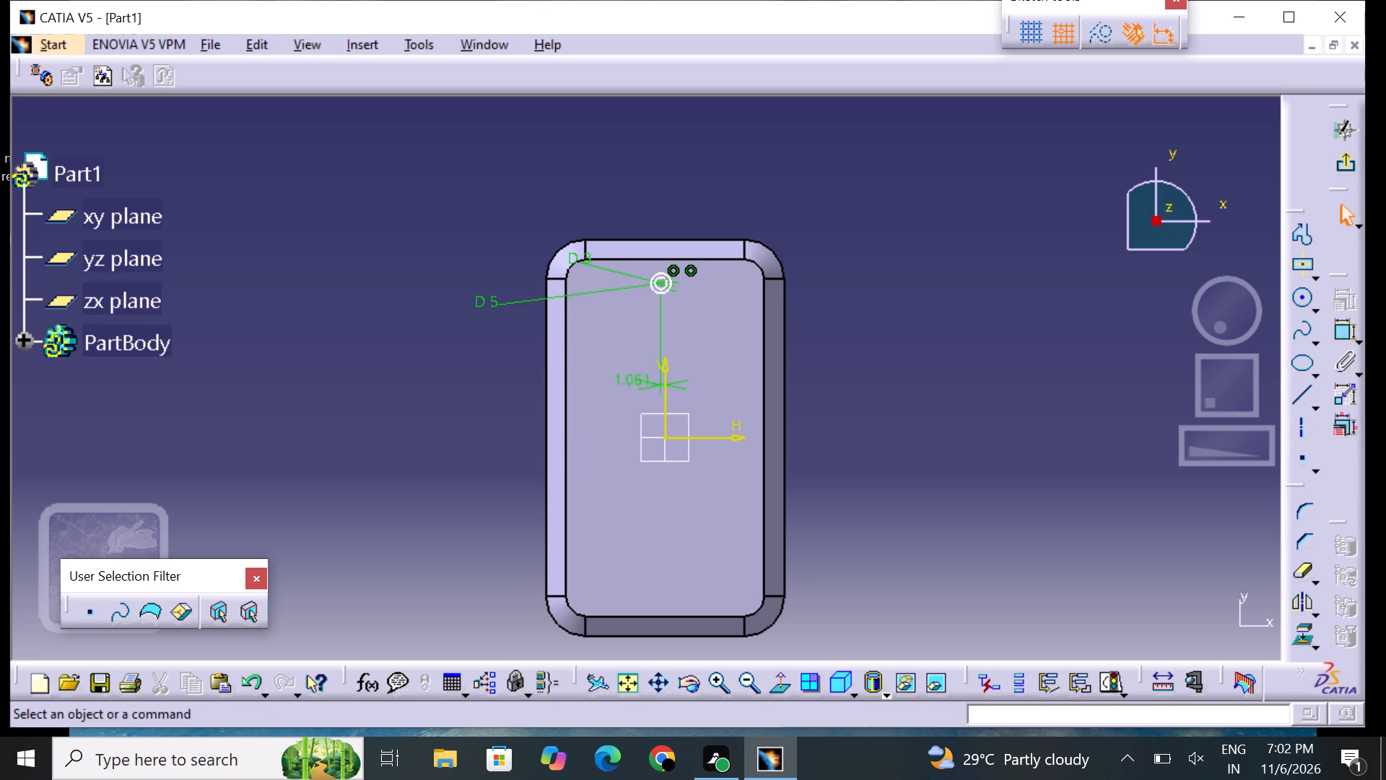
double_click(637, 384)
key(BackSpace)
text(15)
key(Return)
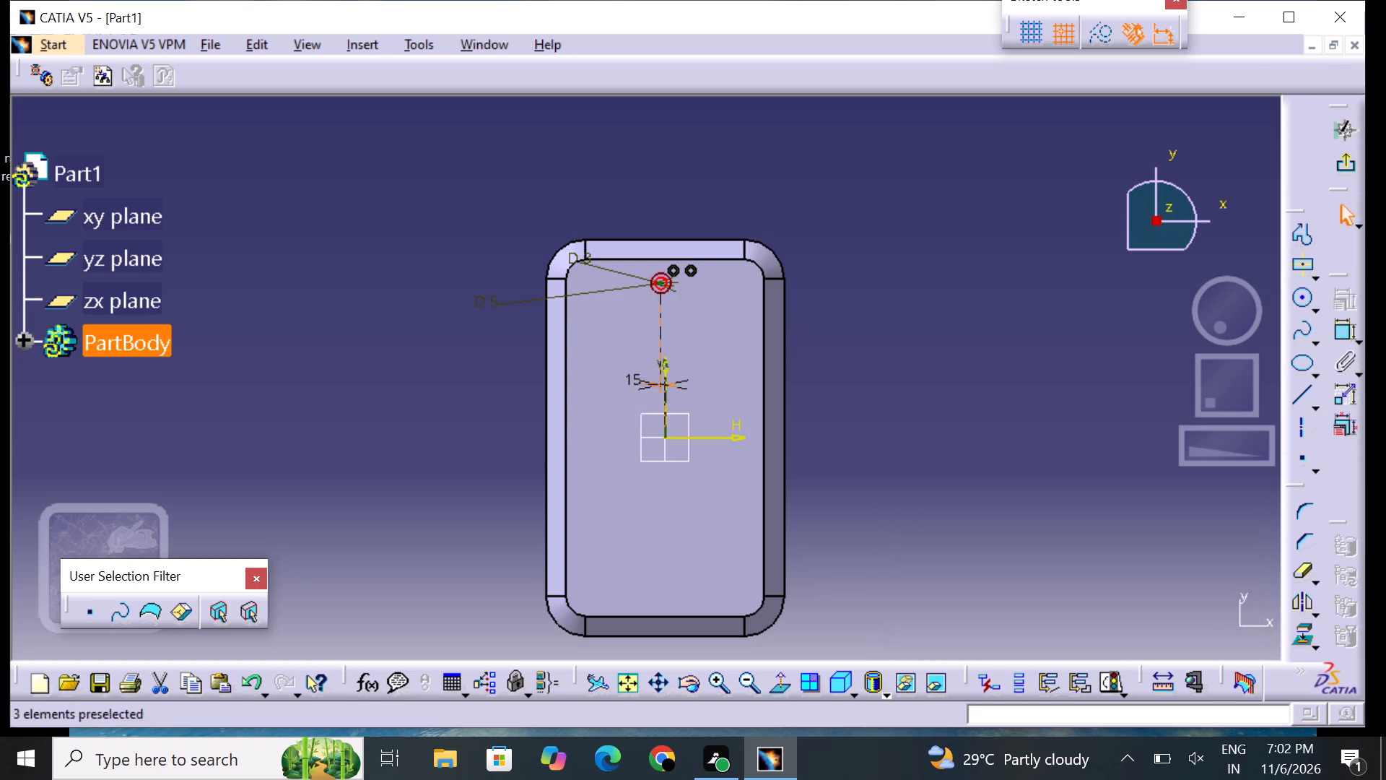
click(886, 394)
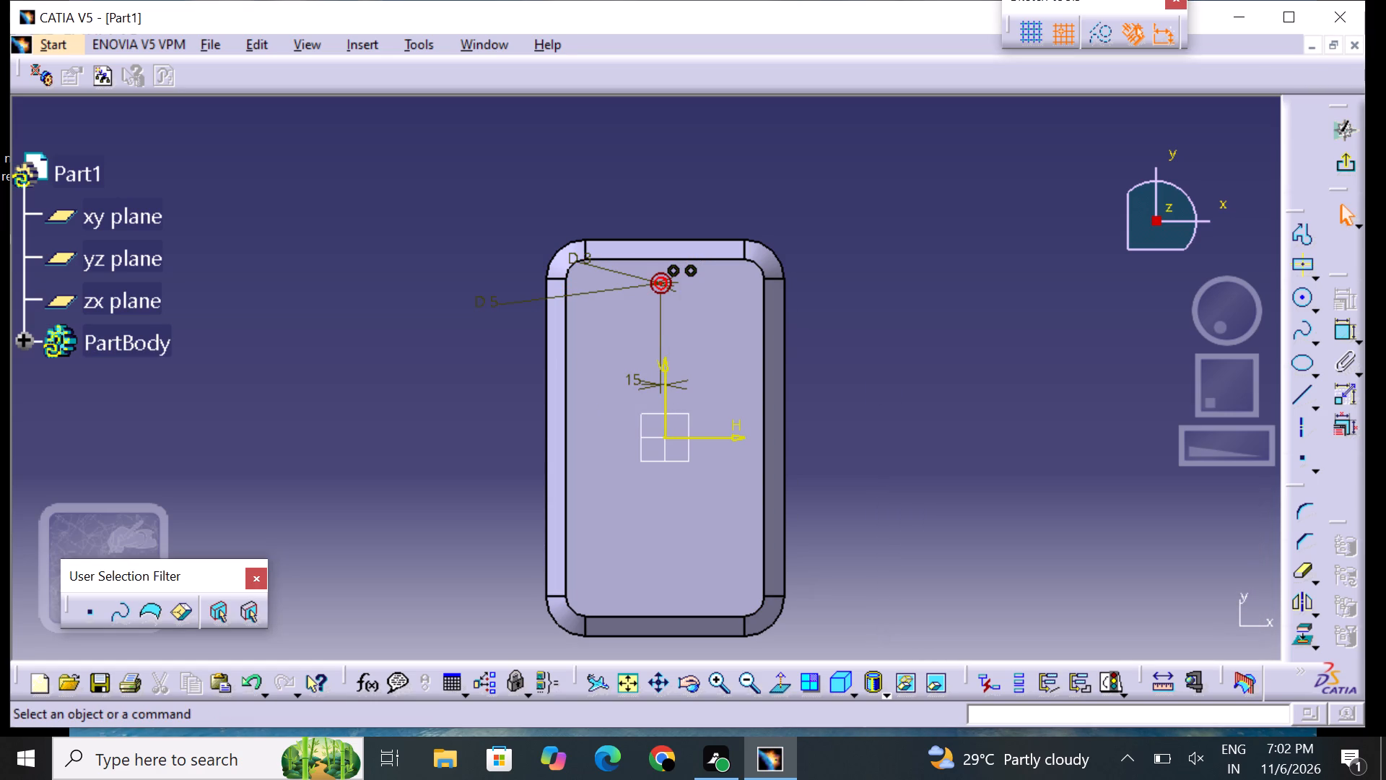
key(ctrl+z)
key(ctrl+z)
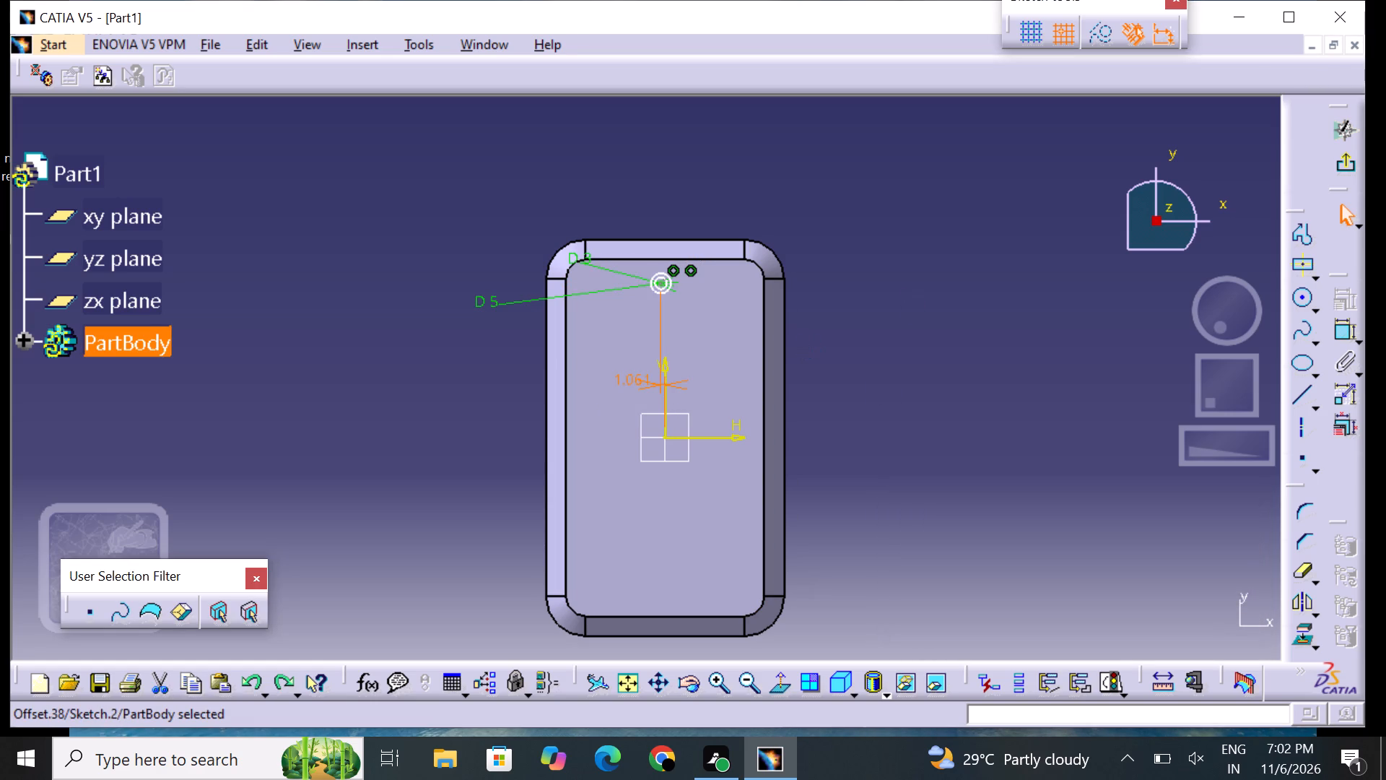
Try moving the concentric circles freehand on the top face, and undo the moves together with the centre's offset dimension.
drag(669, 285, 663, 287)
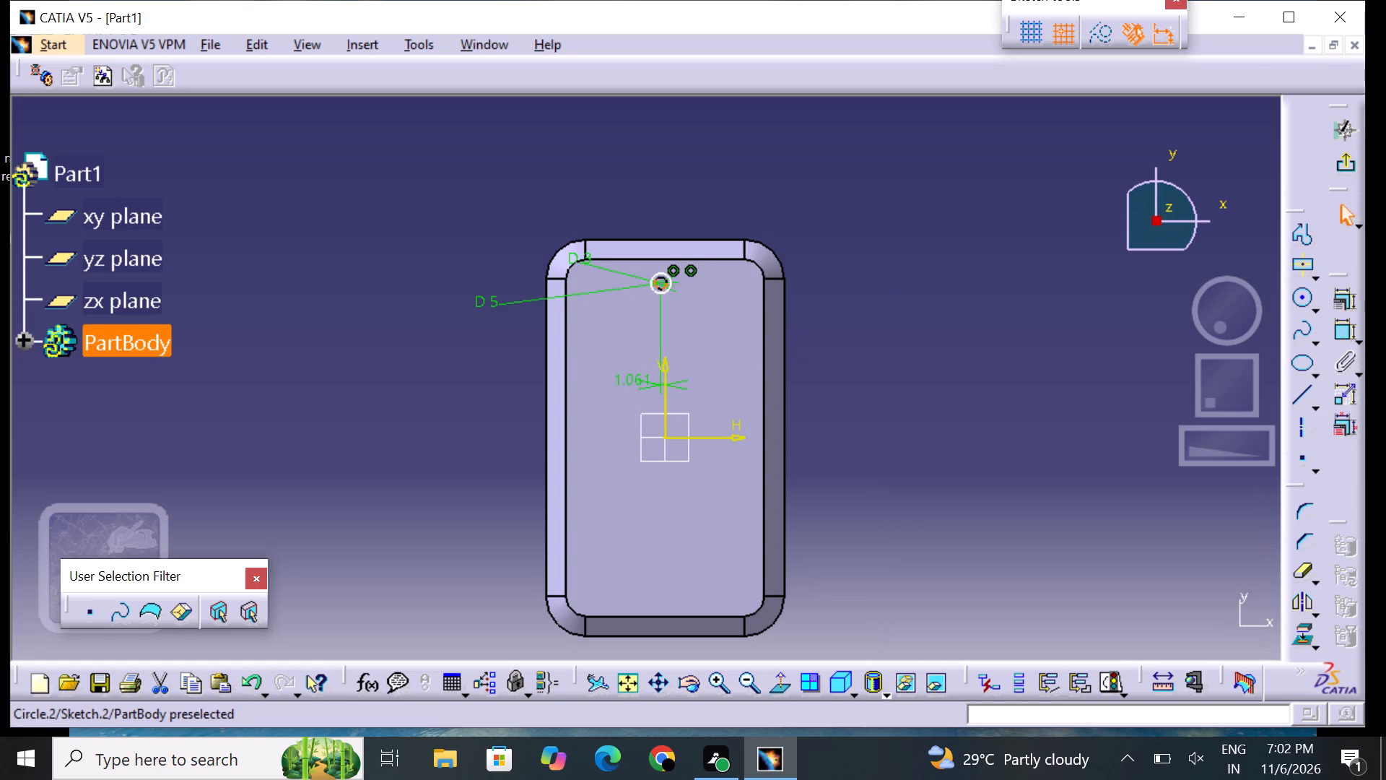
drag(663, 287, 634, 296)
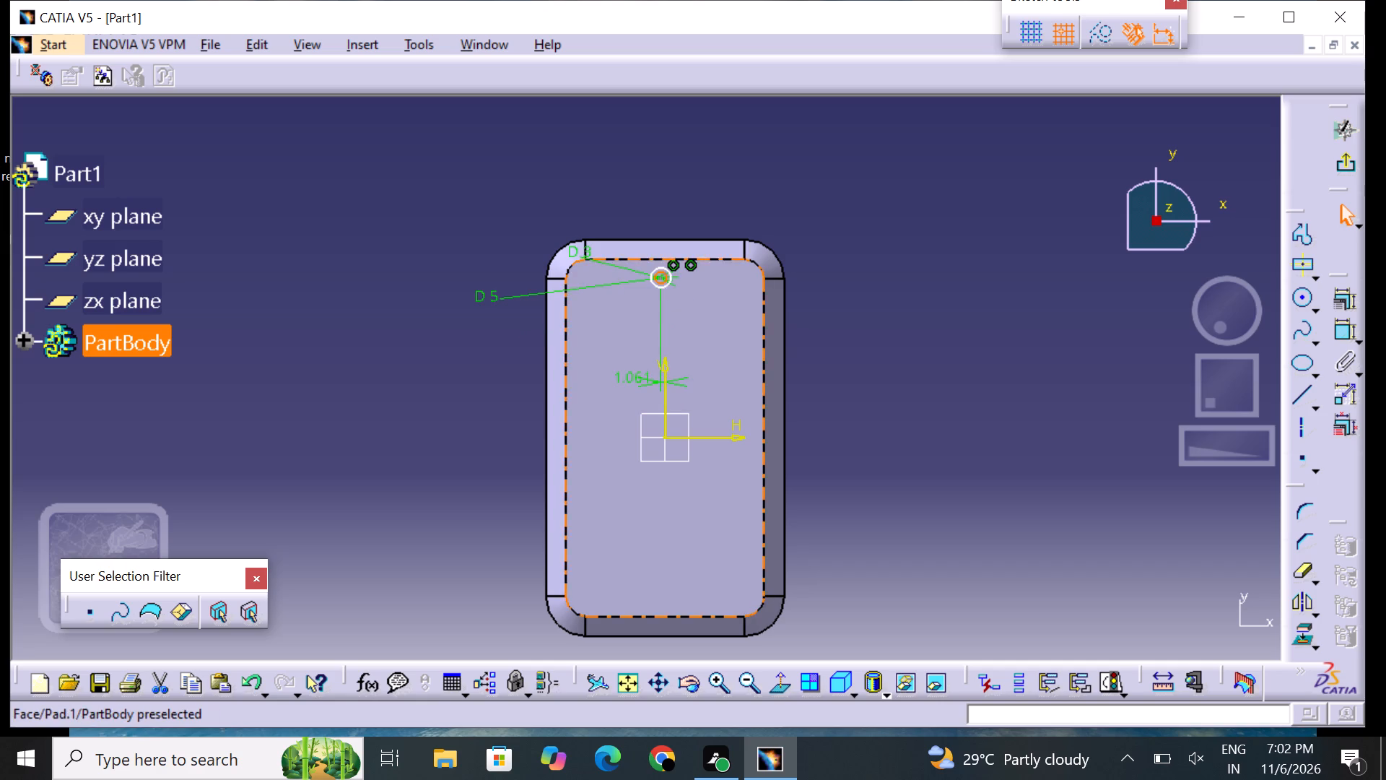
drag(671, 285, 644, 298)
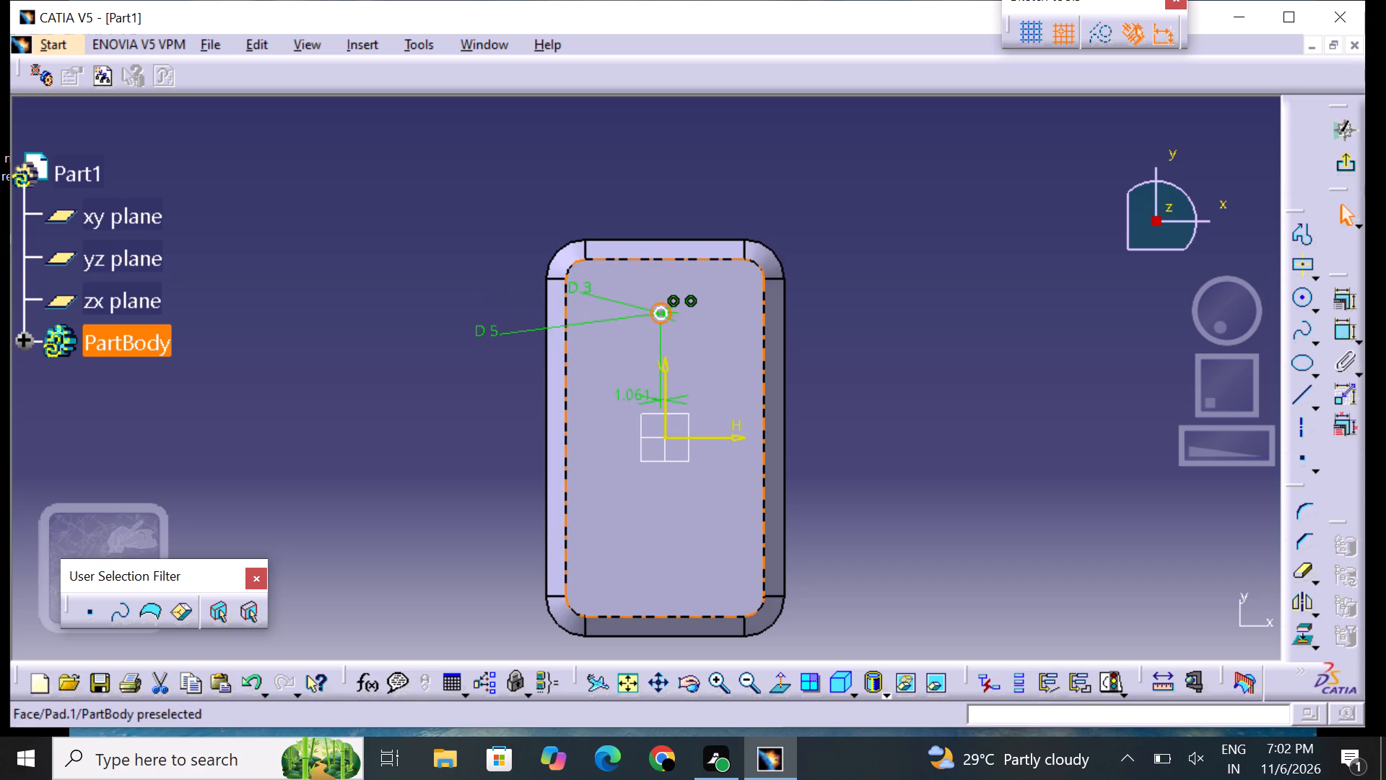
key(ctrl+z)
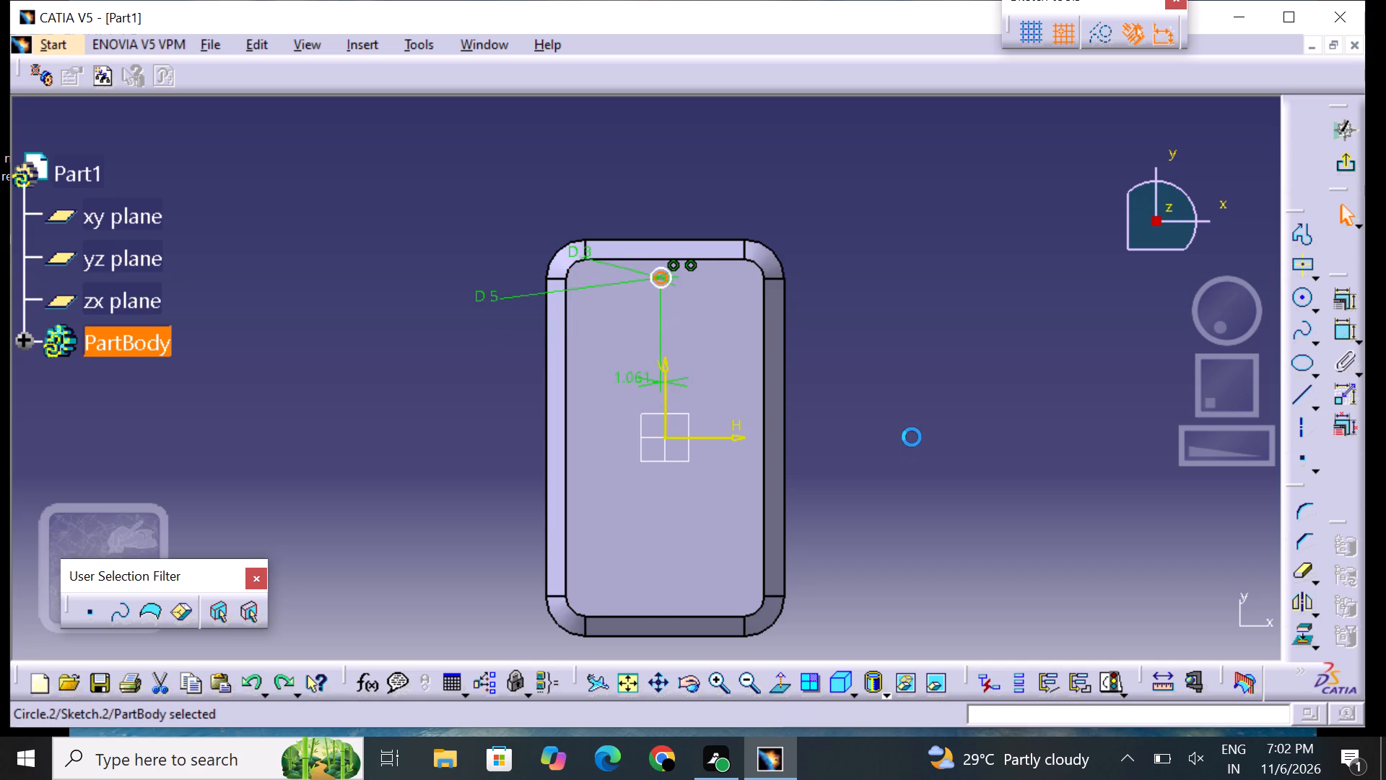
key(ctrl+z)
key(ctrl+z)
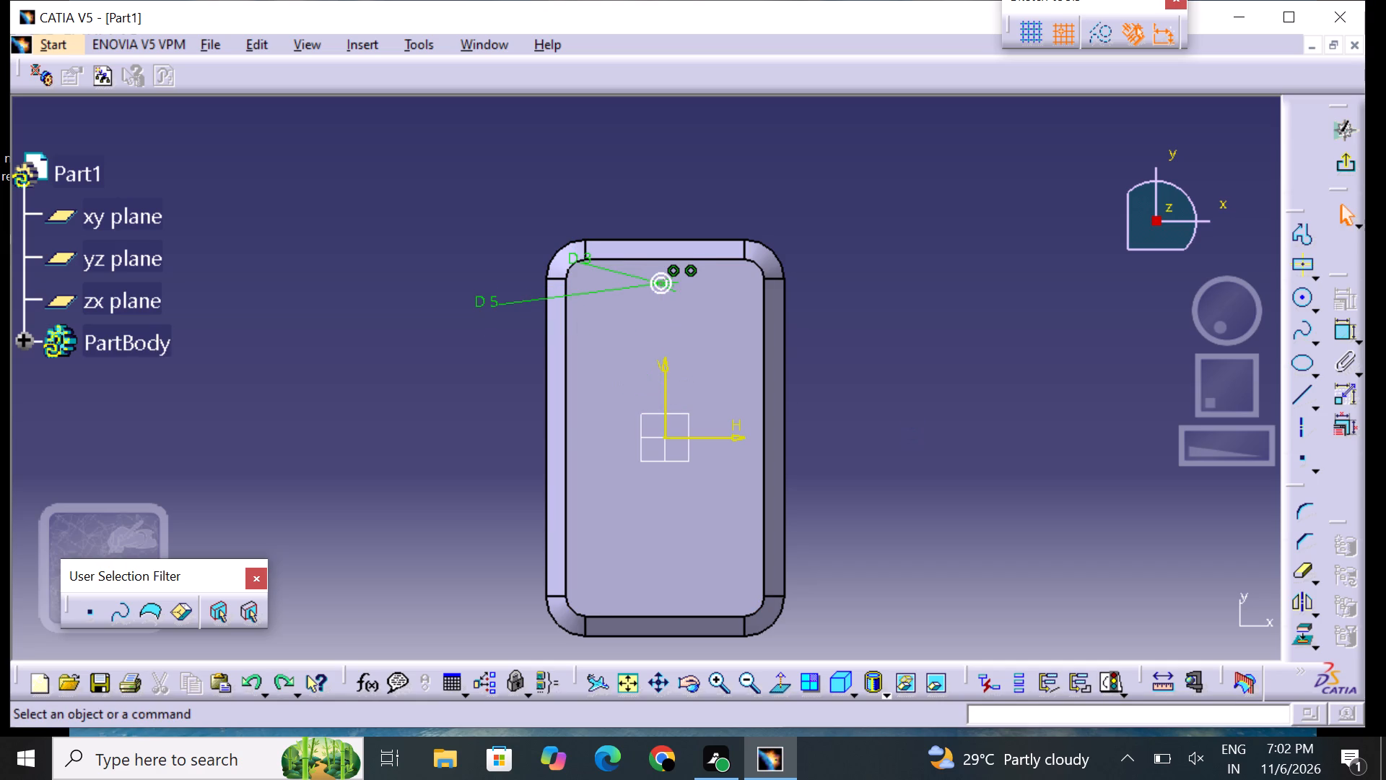
Undo the circles' 5 mm and 3 mm diameter edits, including the inner circle's diameter dimension.
key(ctrl+z)
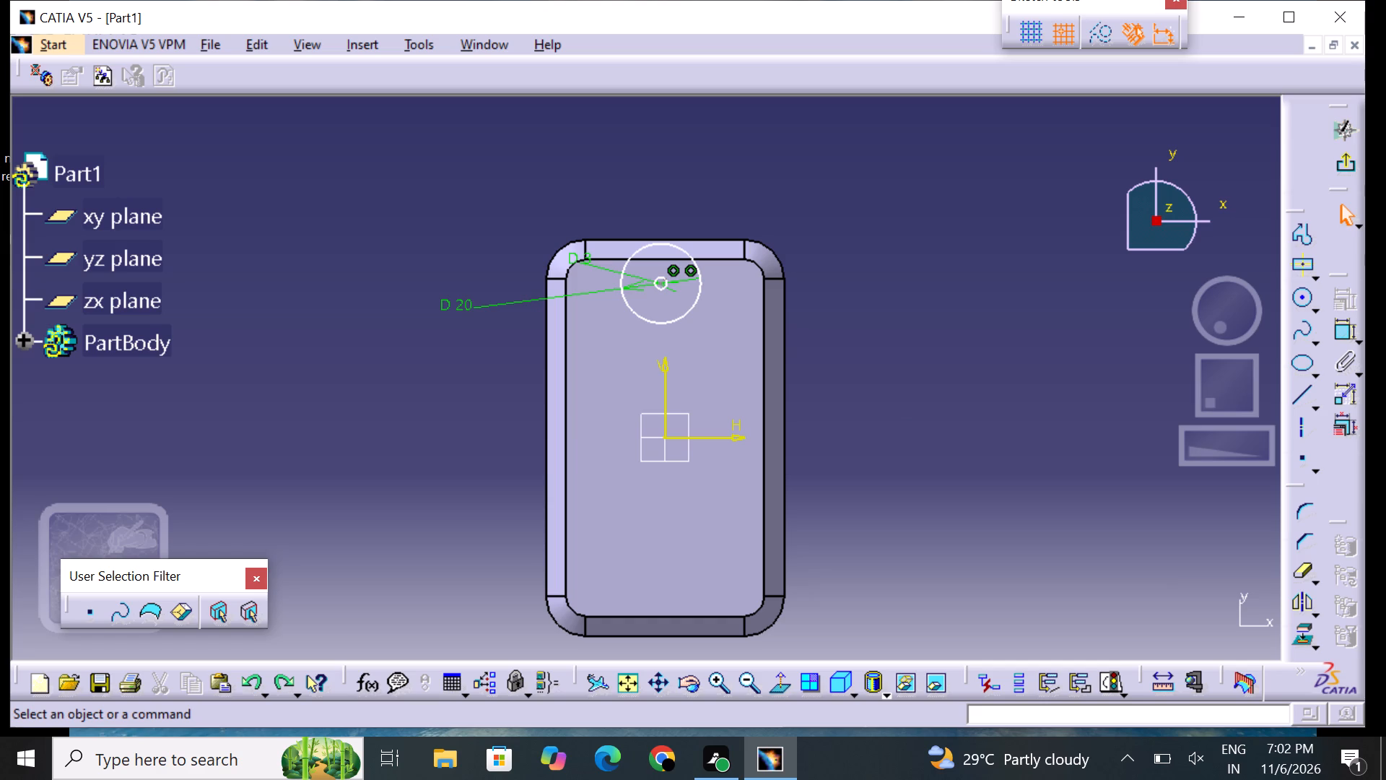
key(ctrl+z)
key(ctrl+z)
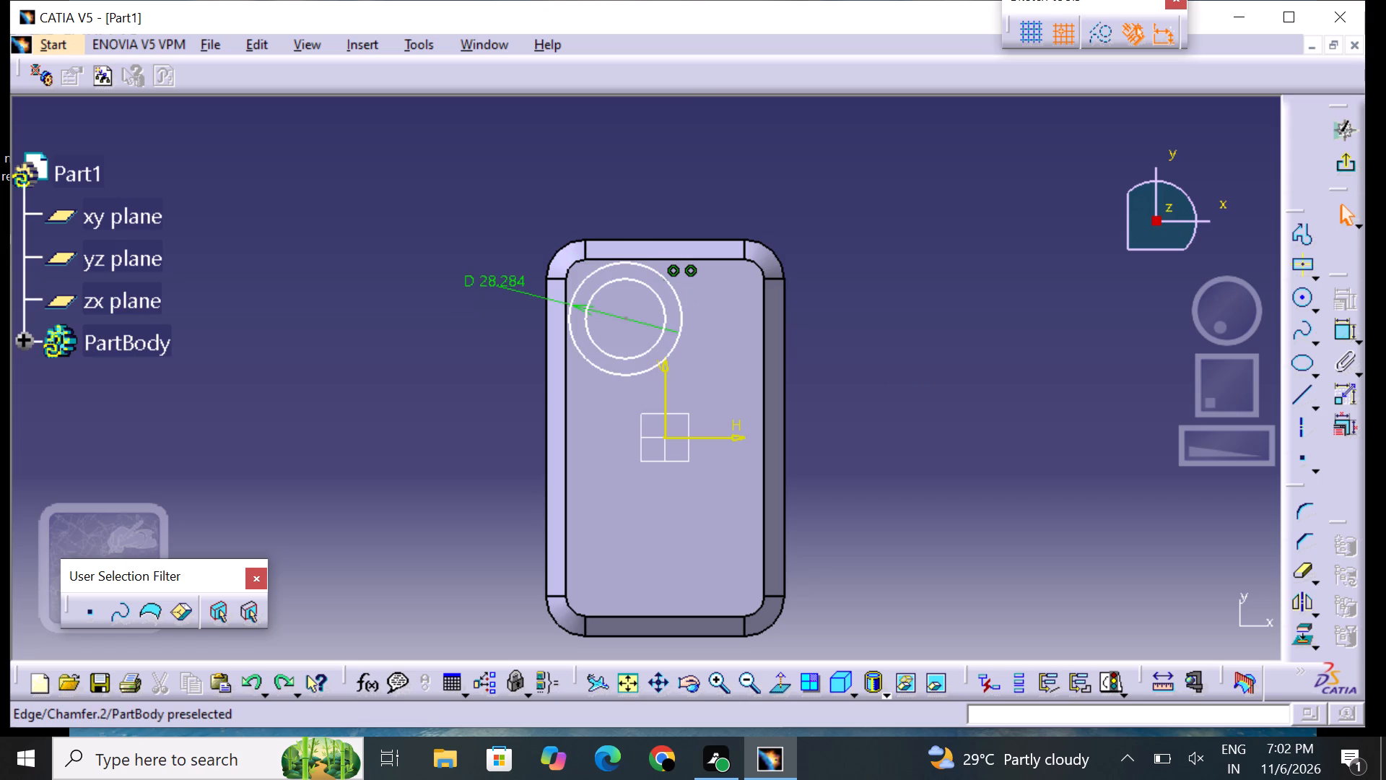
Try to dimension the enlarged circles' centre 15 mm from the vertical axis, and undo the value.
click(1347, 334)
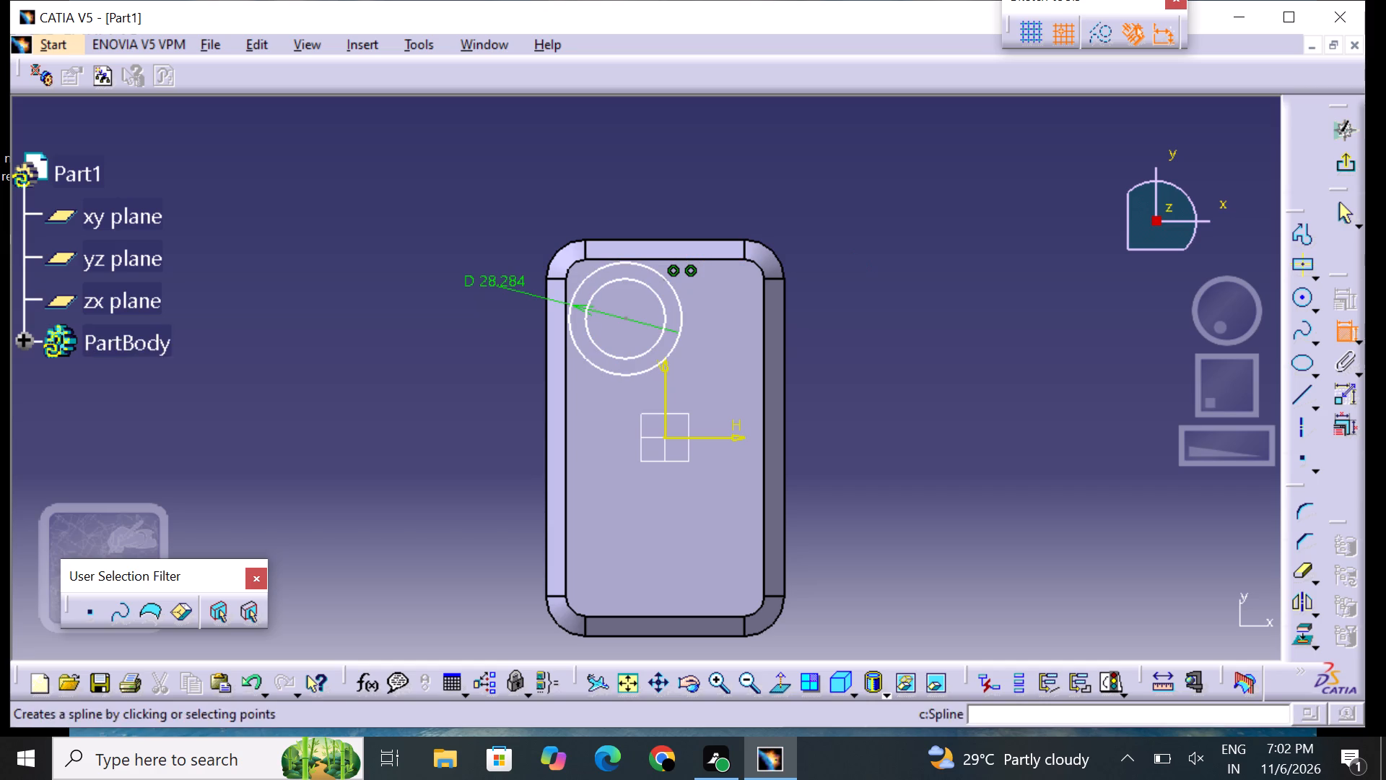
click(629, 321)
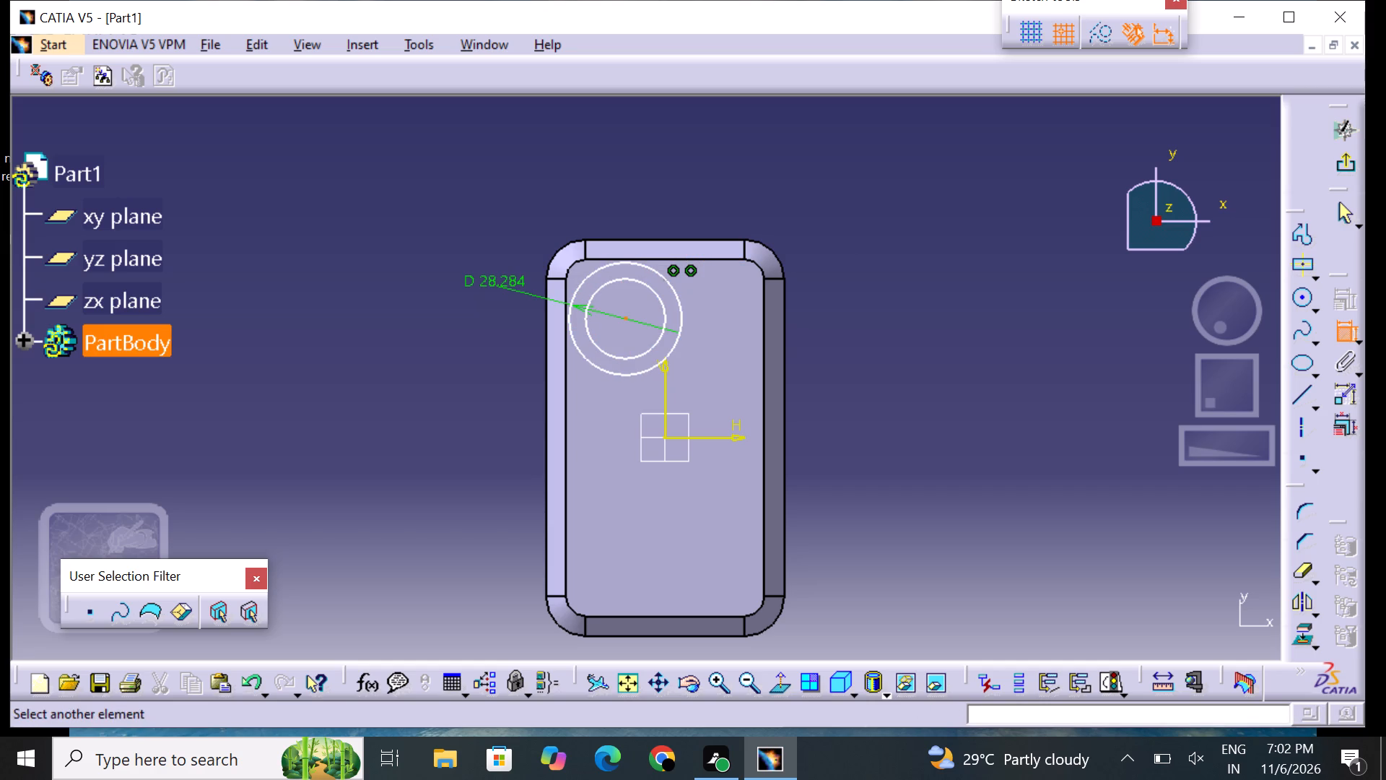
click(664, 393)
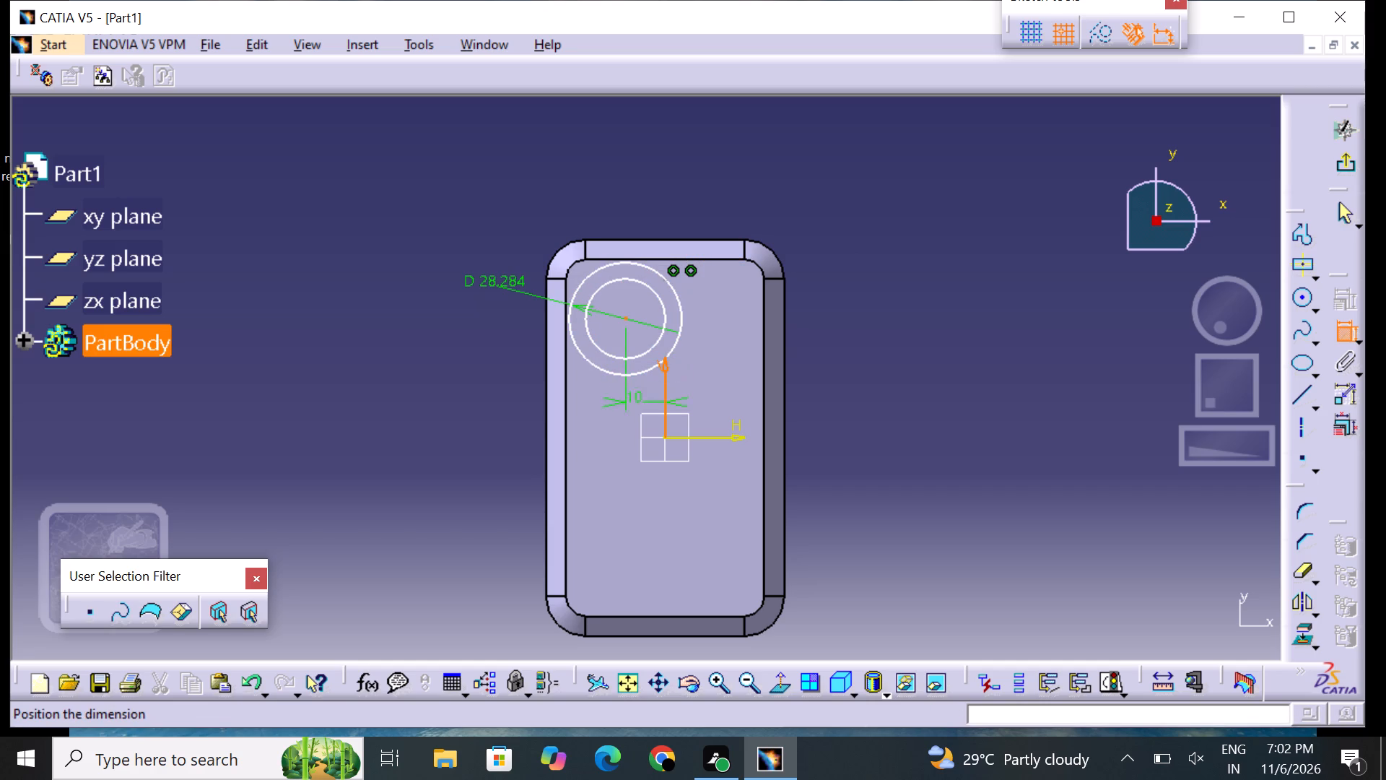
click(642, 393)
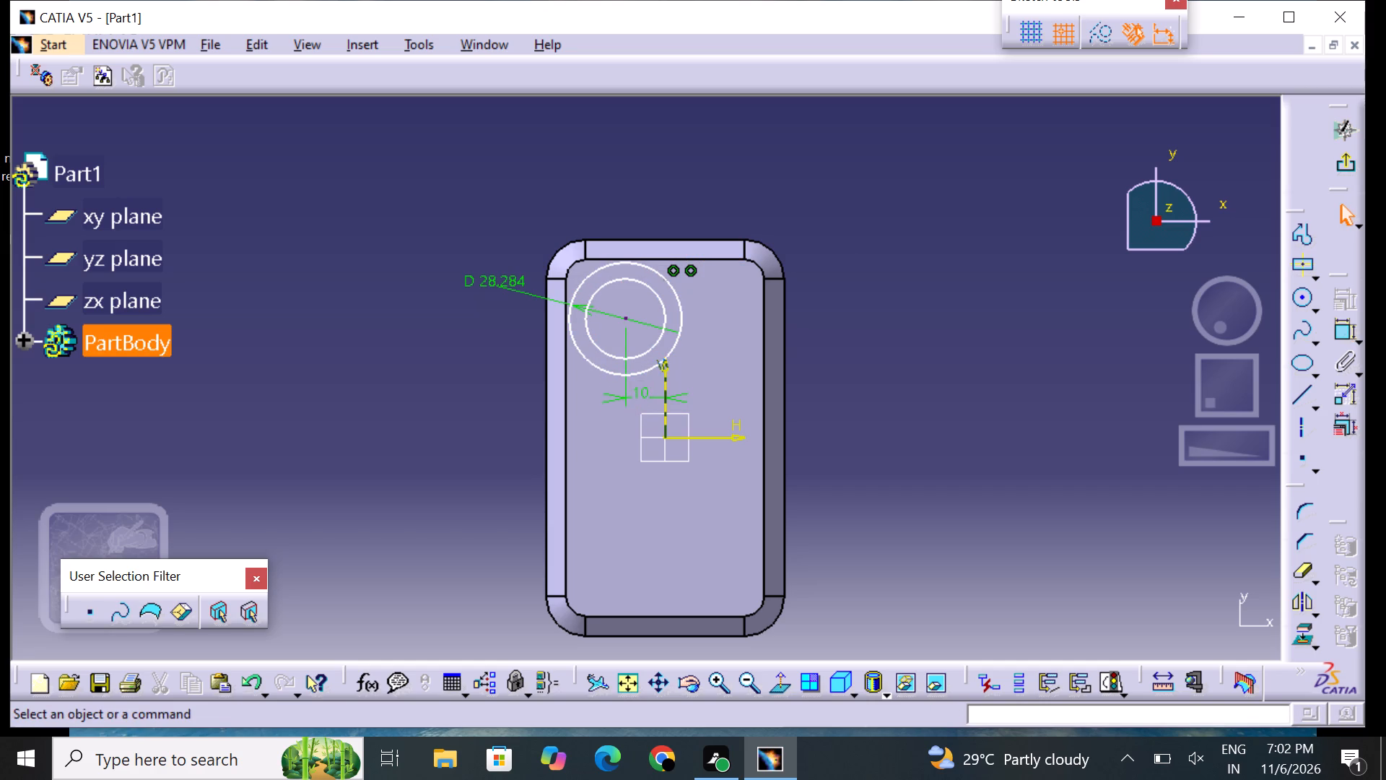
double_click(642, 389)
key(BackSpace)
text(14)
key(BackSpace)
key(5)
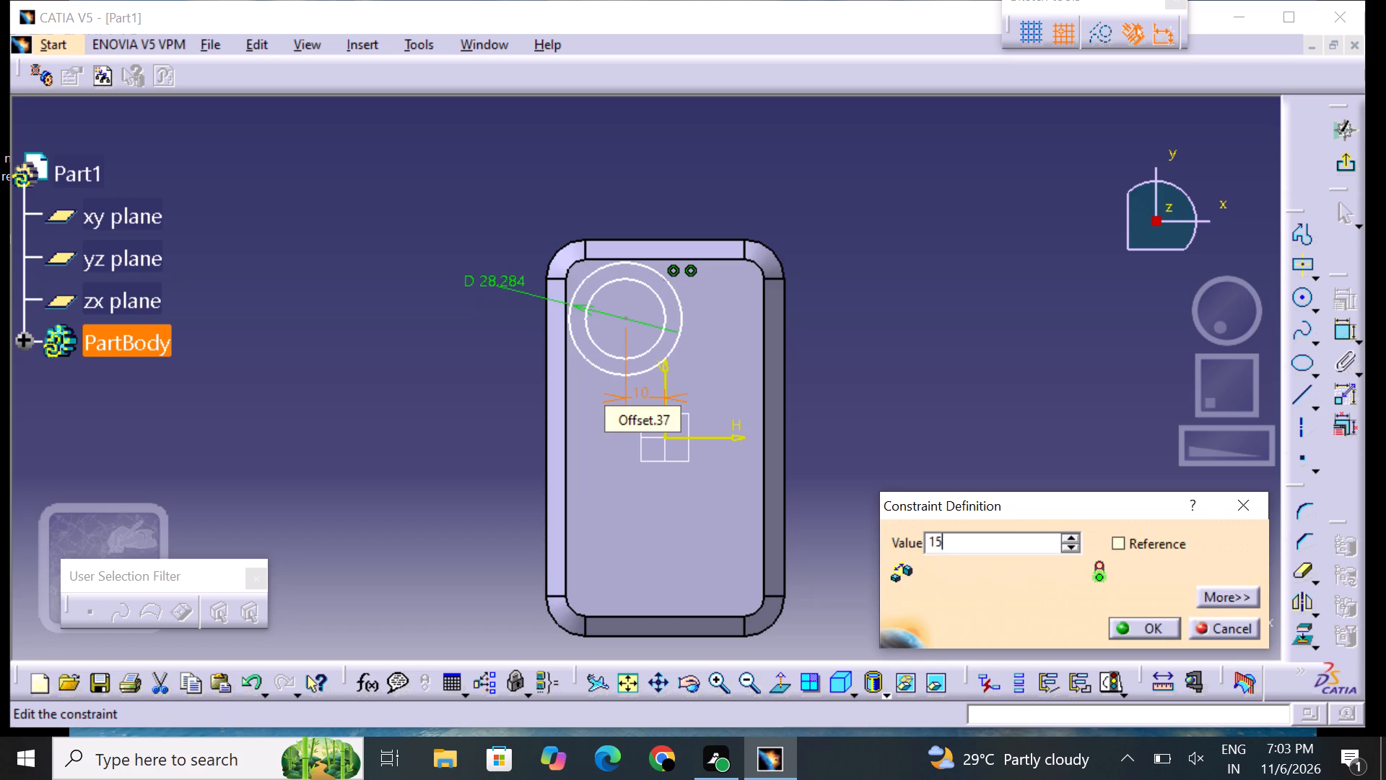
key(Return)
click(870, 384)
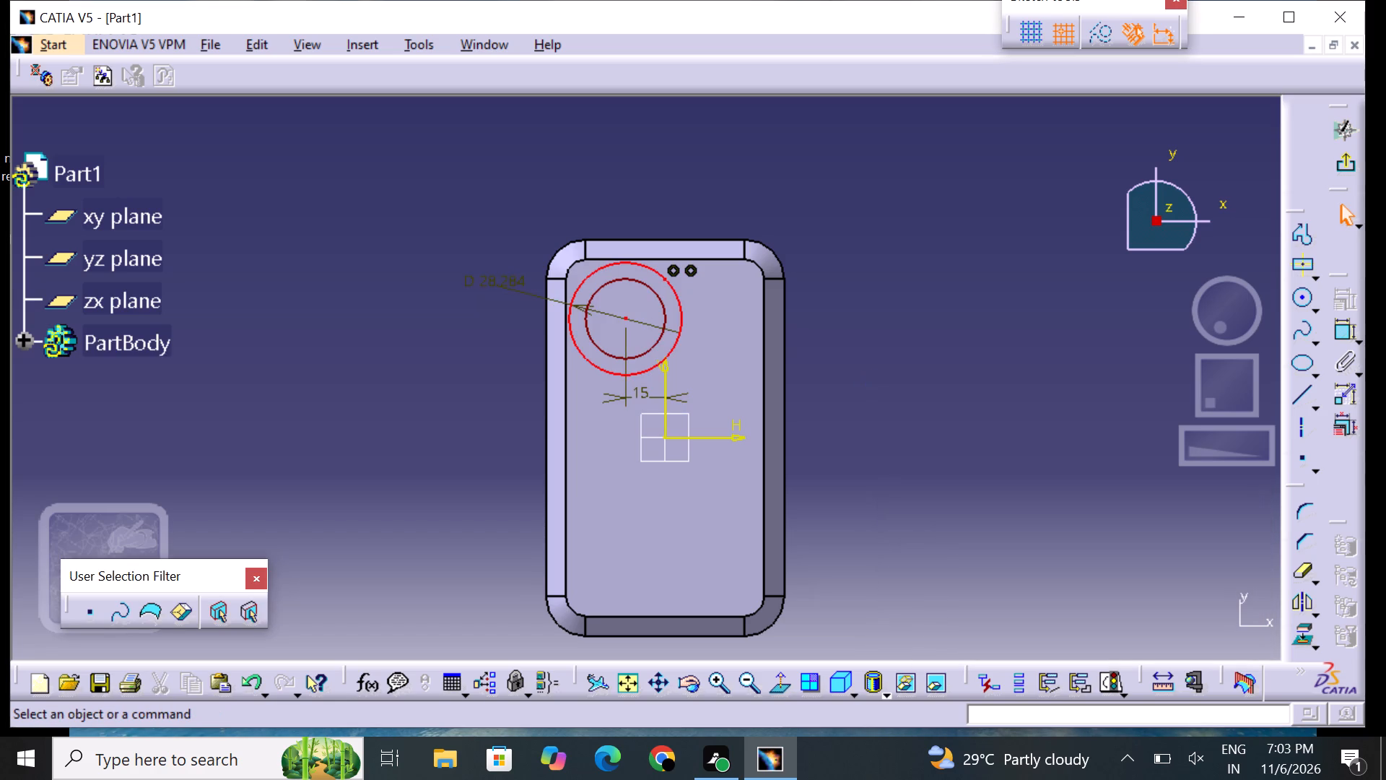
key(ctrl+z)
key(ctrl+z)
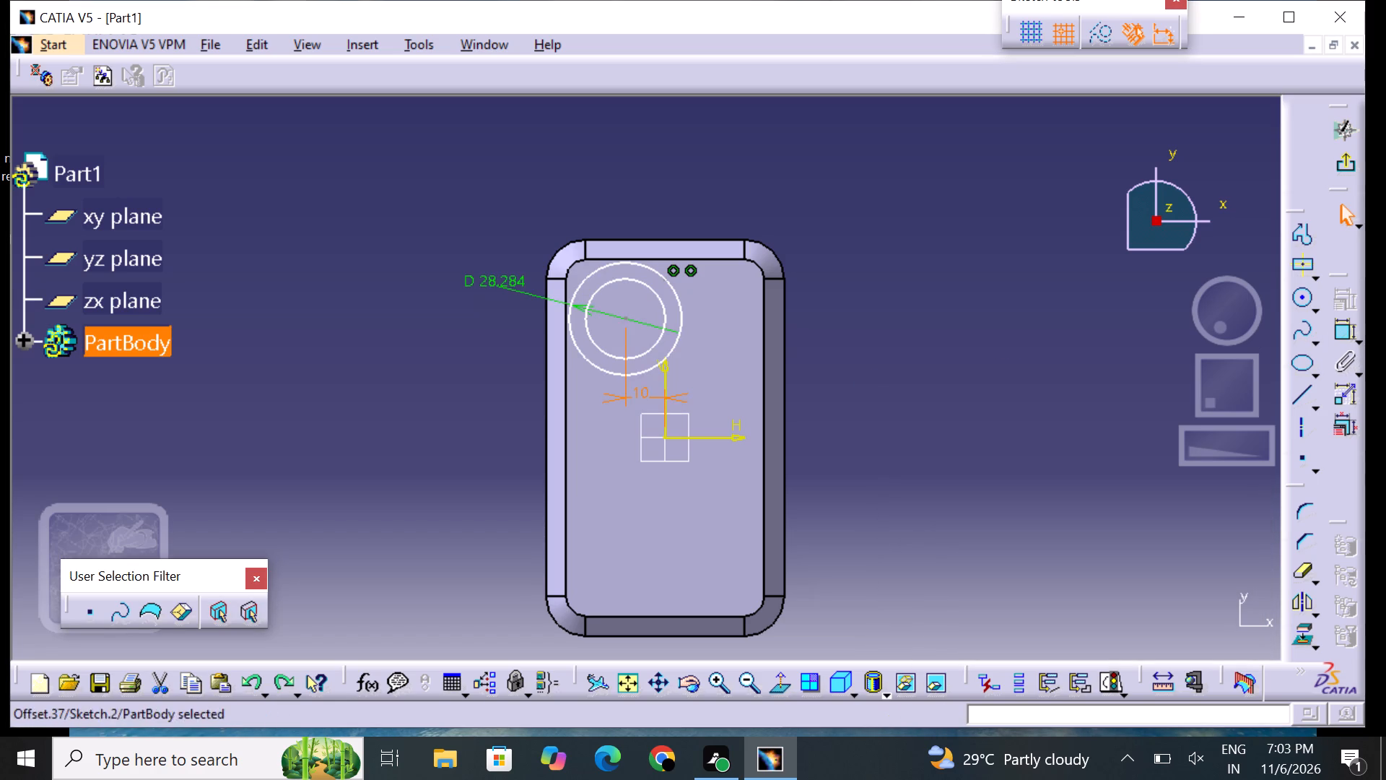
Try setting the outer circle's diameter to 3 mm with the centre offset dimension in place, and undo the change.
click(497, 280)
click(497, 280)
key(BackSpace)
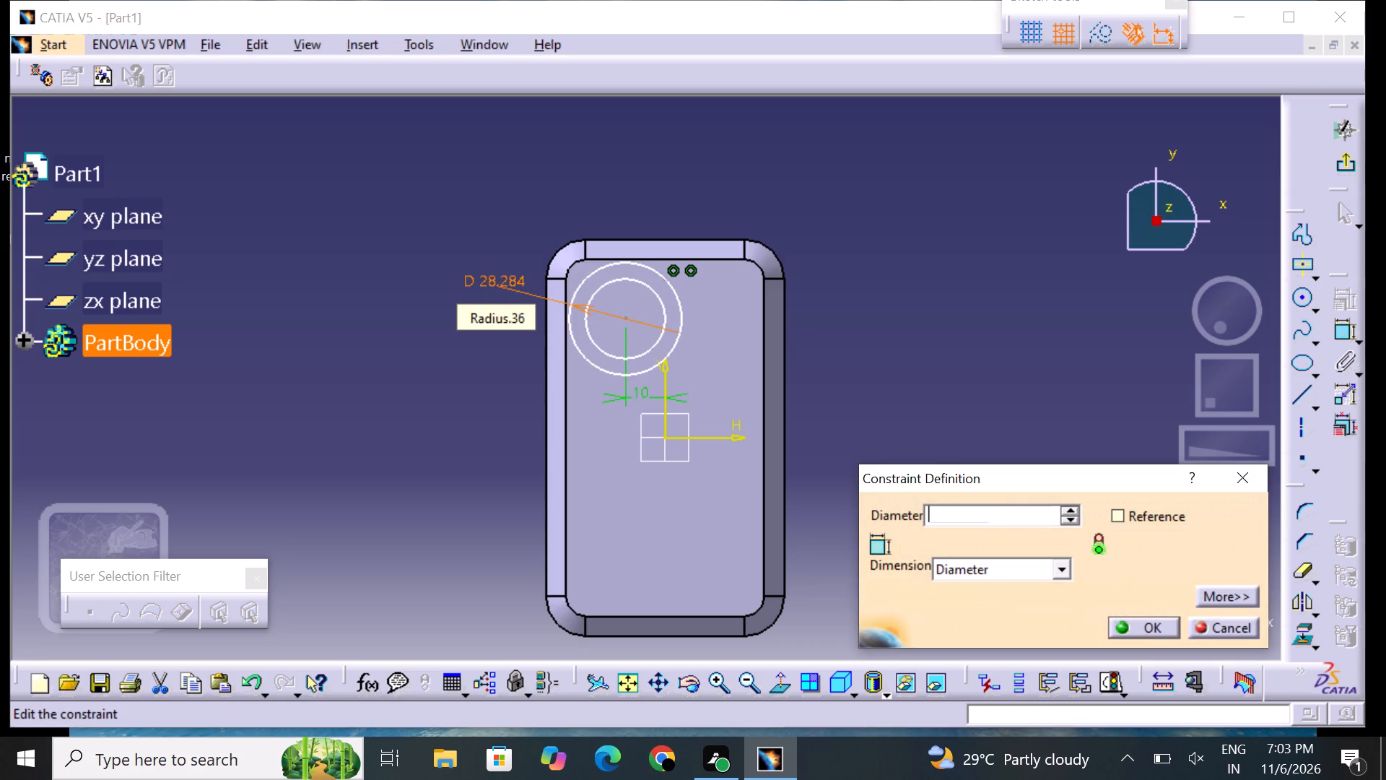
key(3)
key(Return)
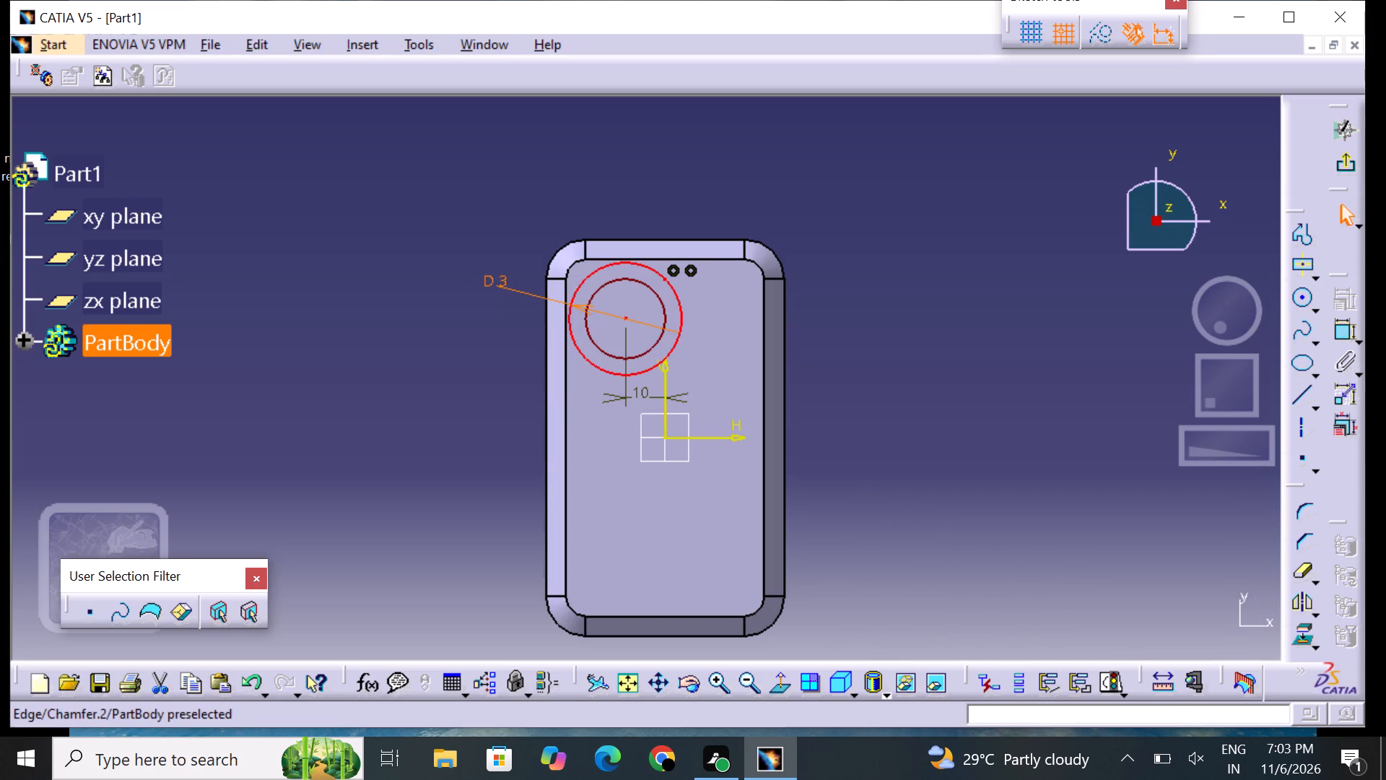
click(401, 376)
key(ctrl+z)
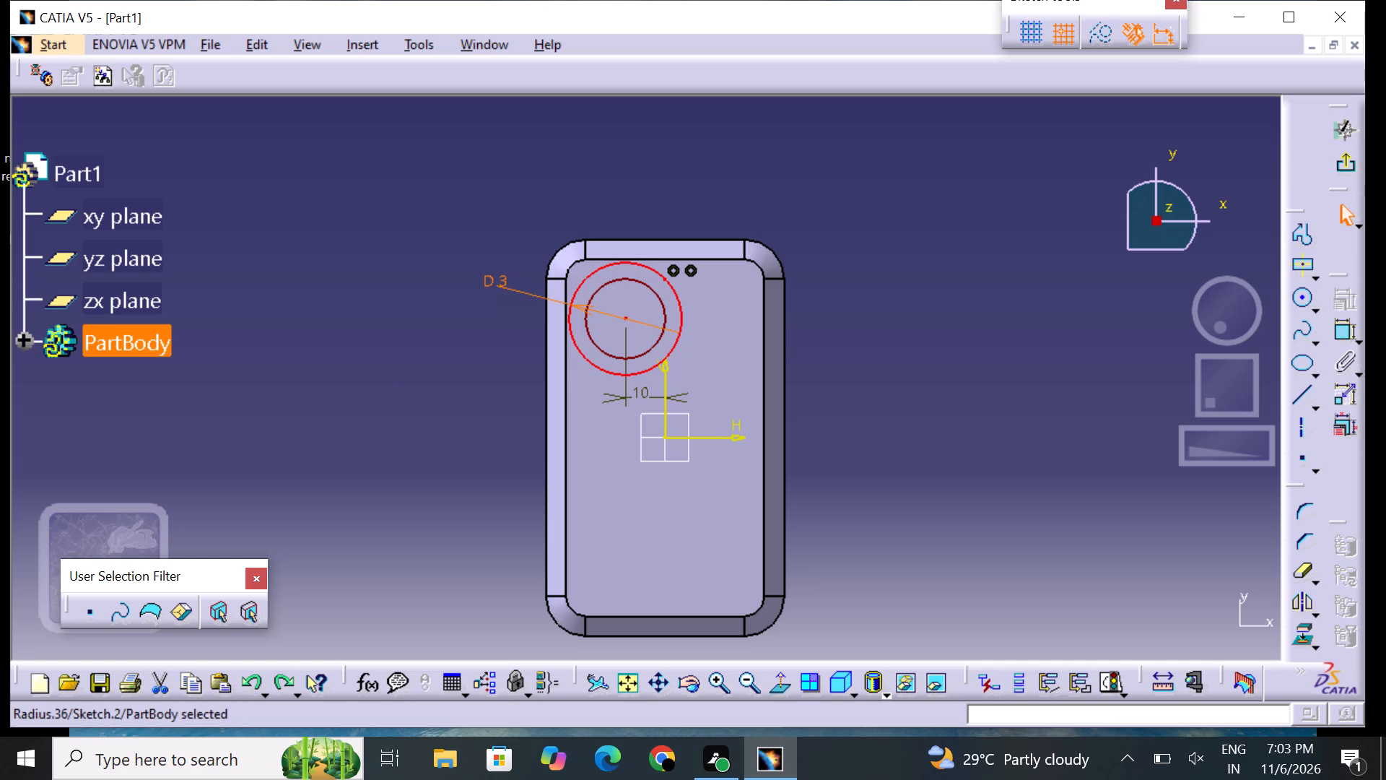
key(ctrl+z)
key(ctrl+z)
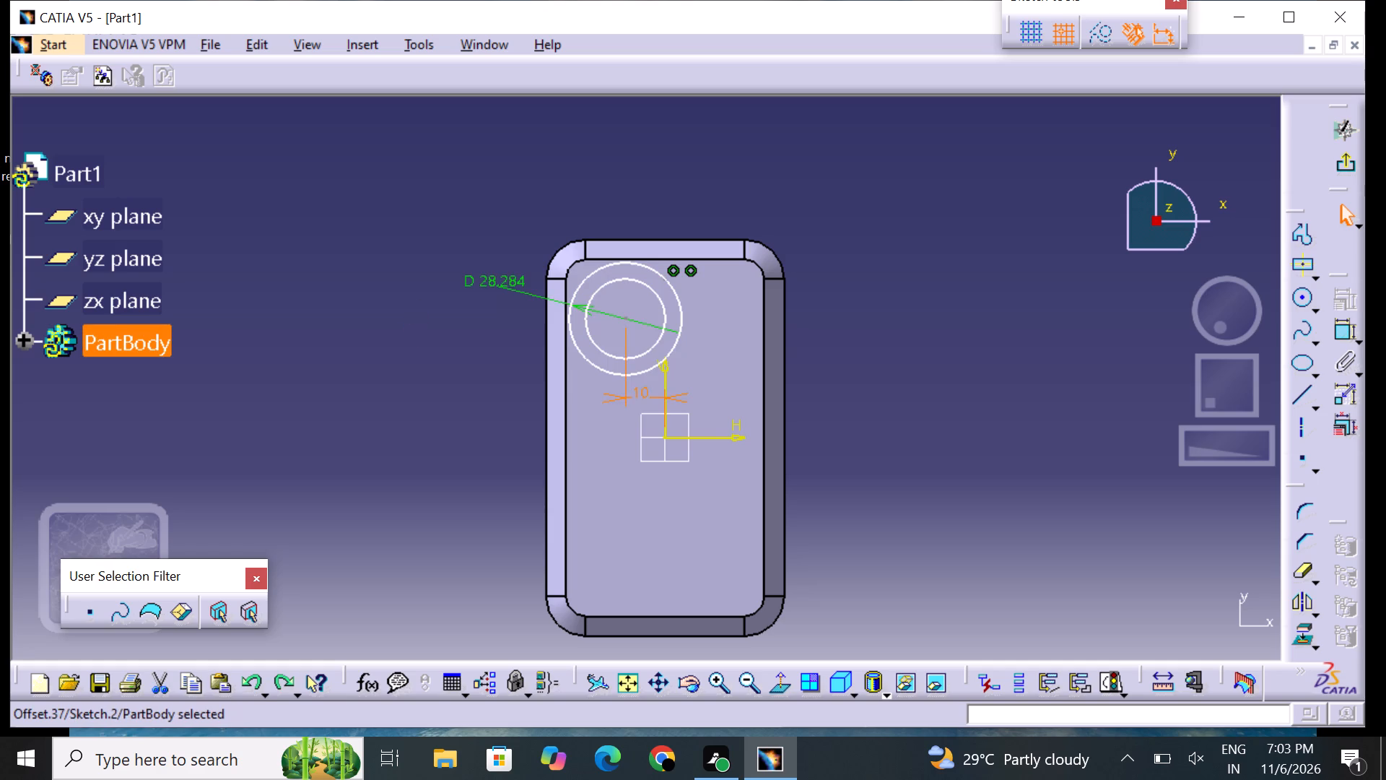
Undo the centre offset dimension and the outer circle along with its diameter dimension.
key(ctrl+z)
key(ctrl+z)
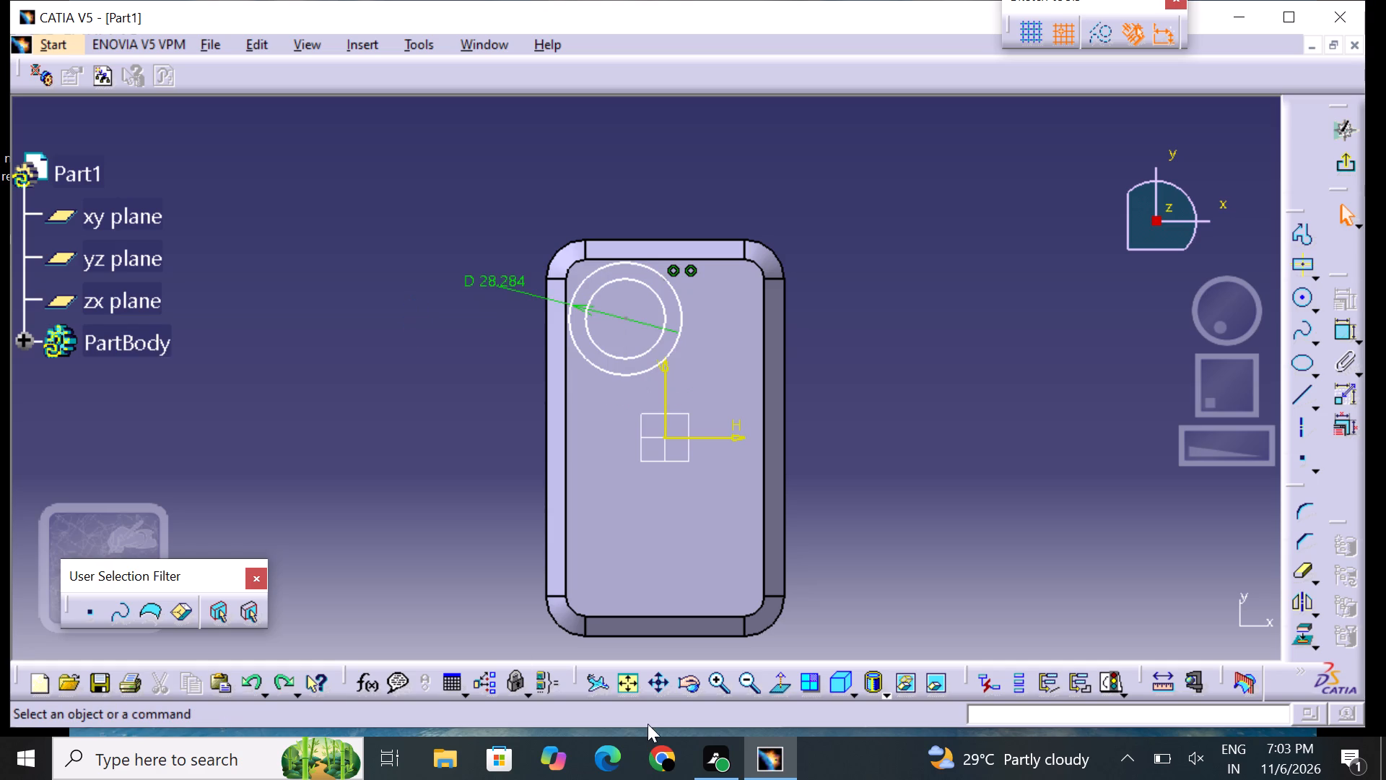
key(ctrl+z)
key(ctrl+z)
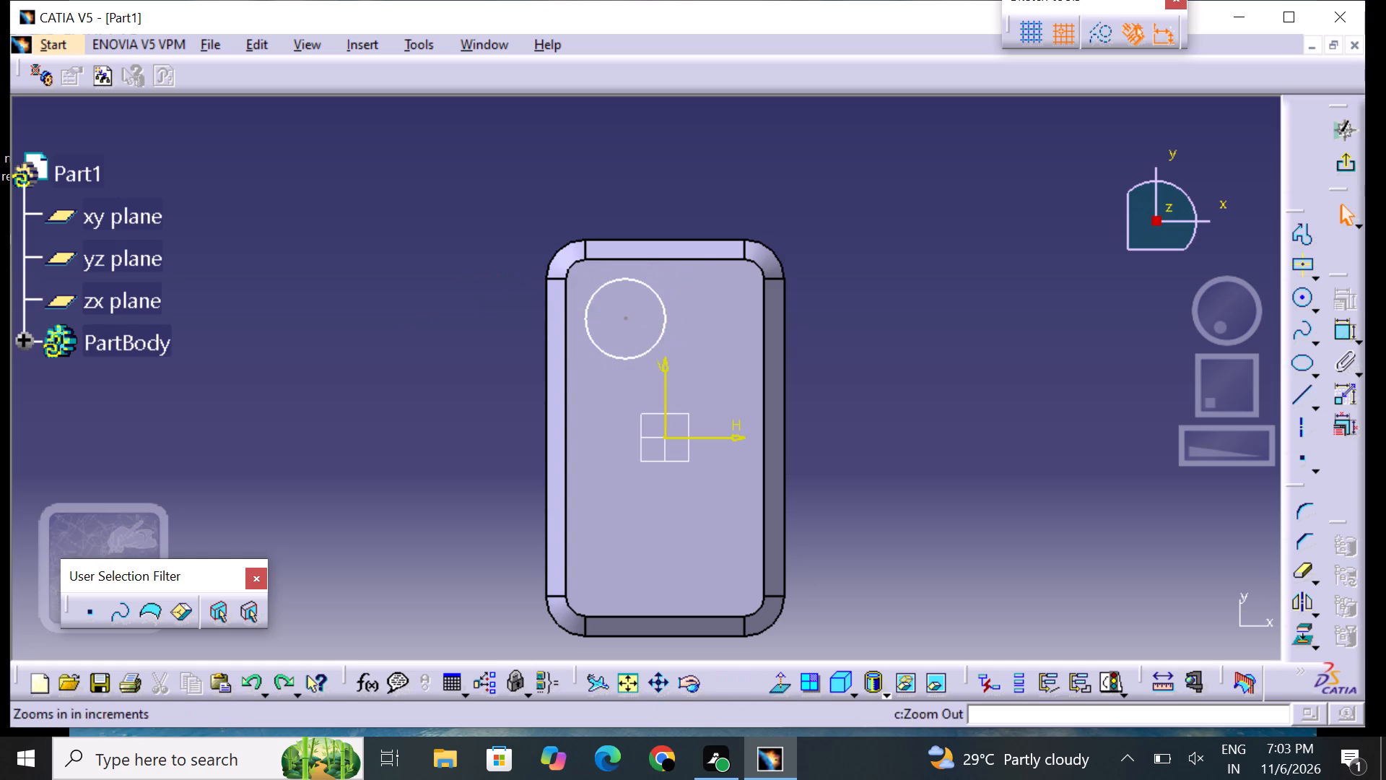
Delete the remaining circle from the sketch on the plate's top face.
click(636, 360)
right_click(635, 360)
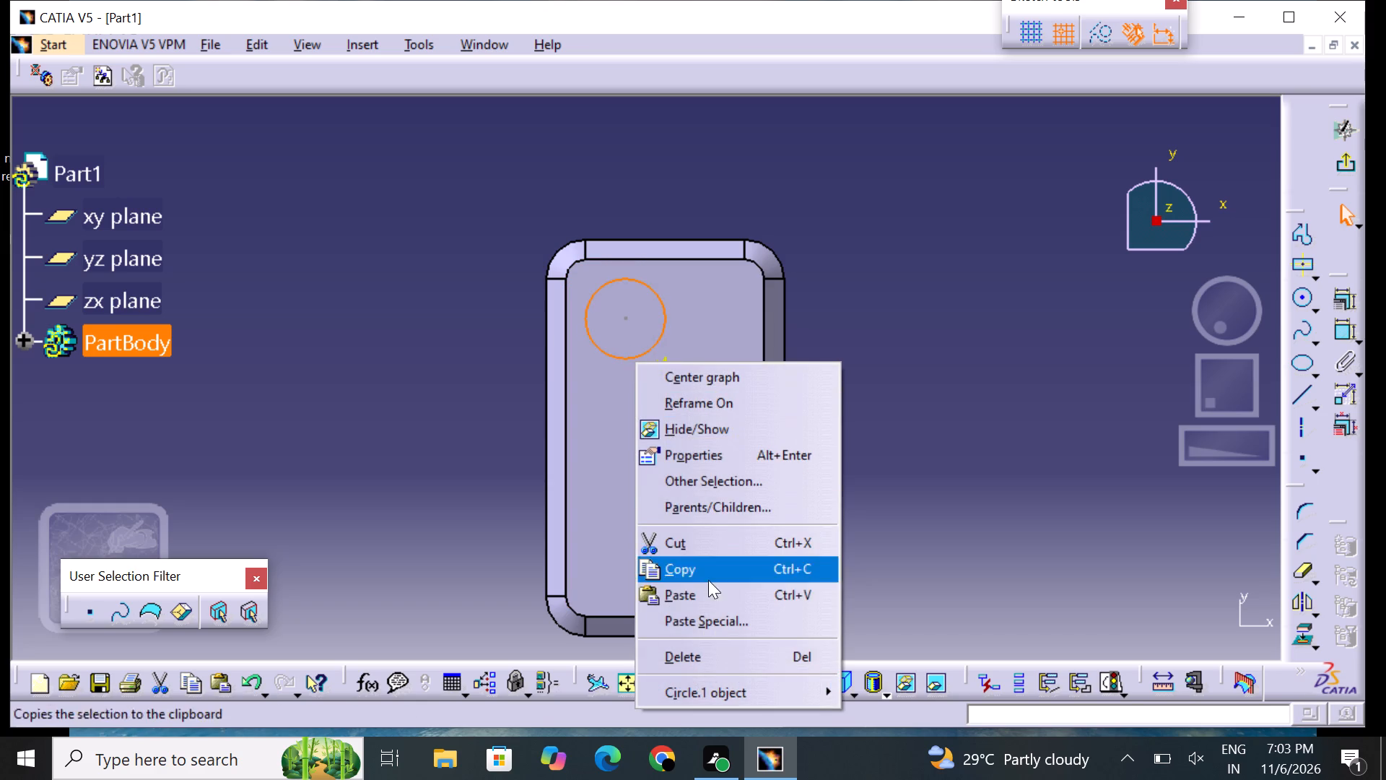
click(712, 651)
click(906, 573)
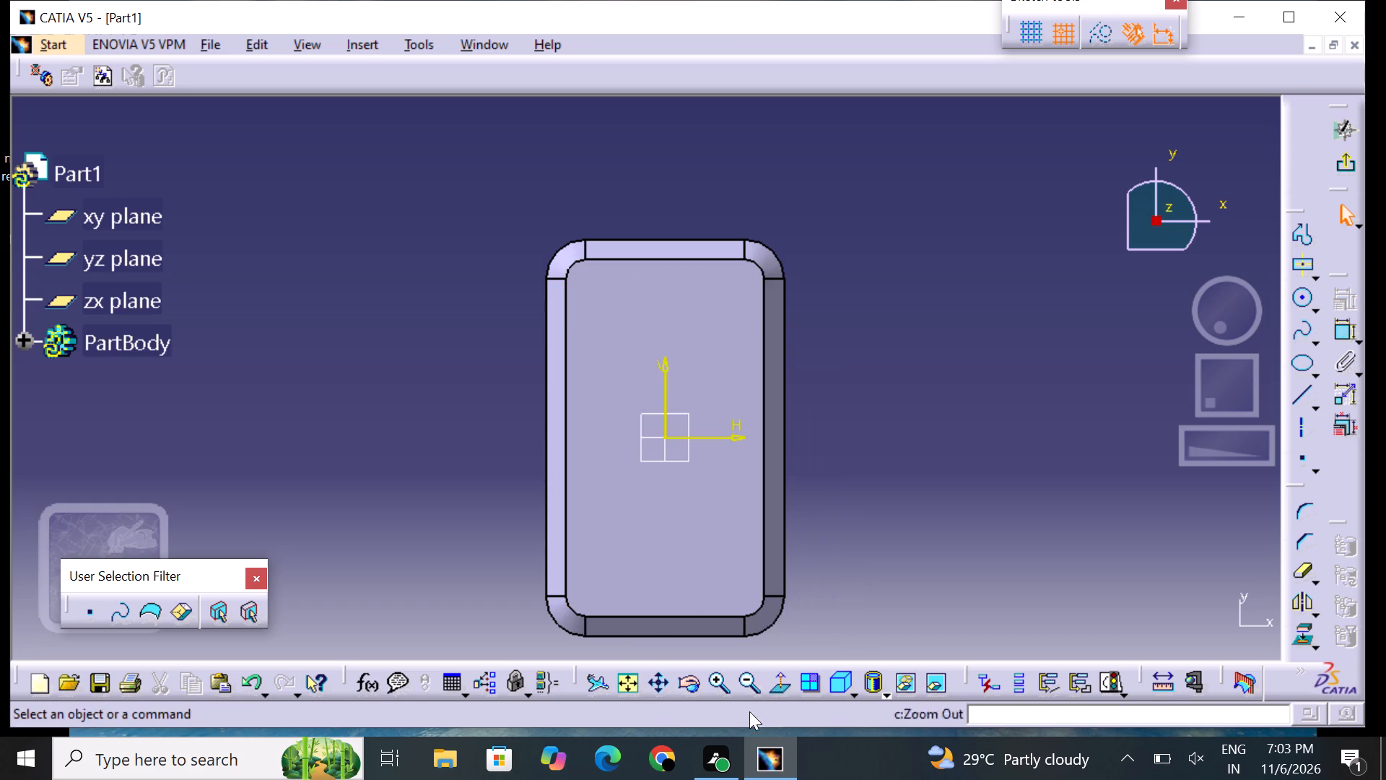
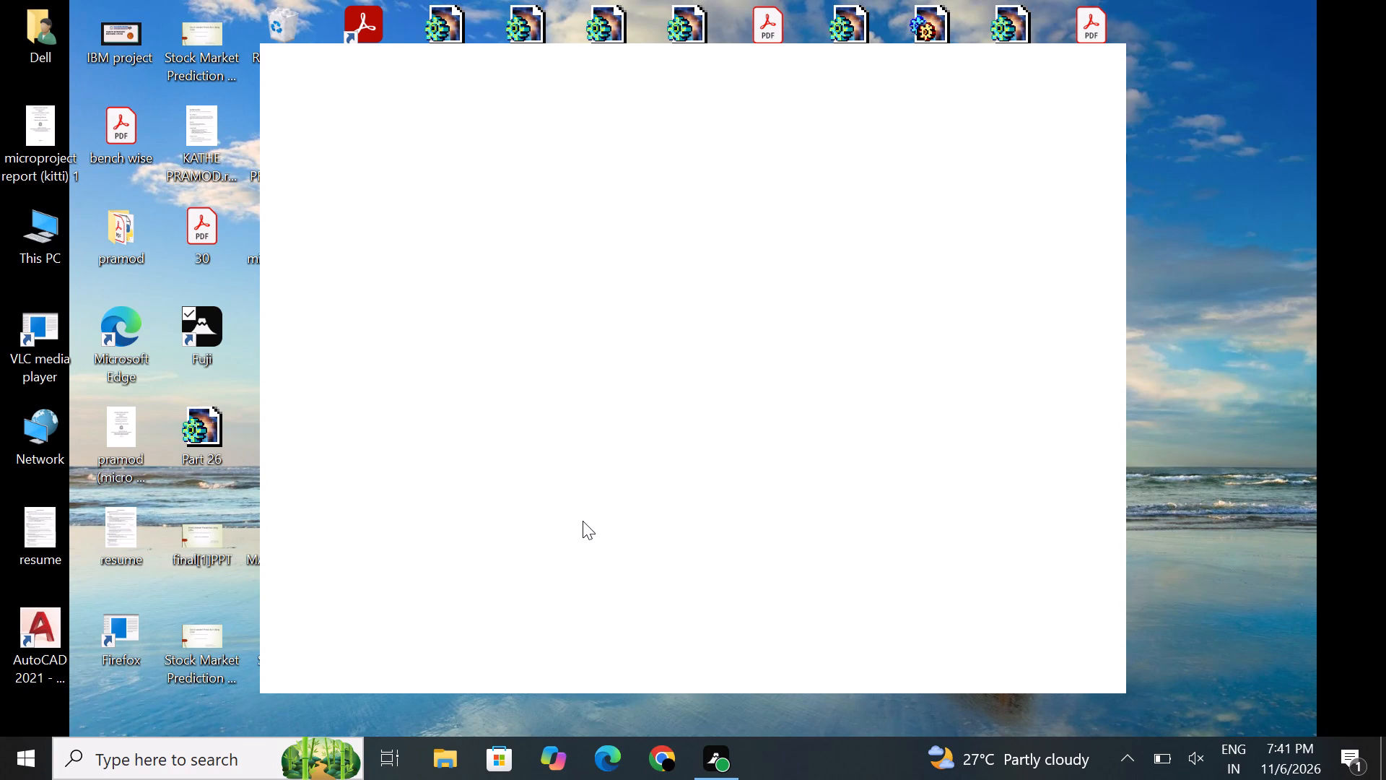
Open the Windows Start menu to access the installed applications.
click(22, 750)
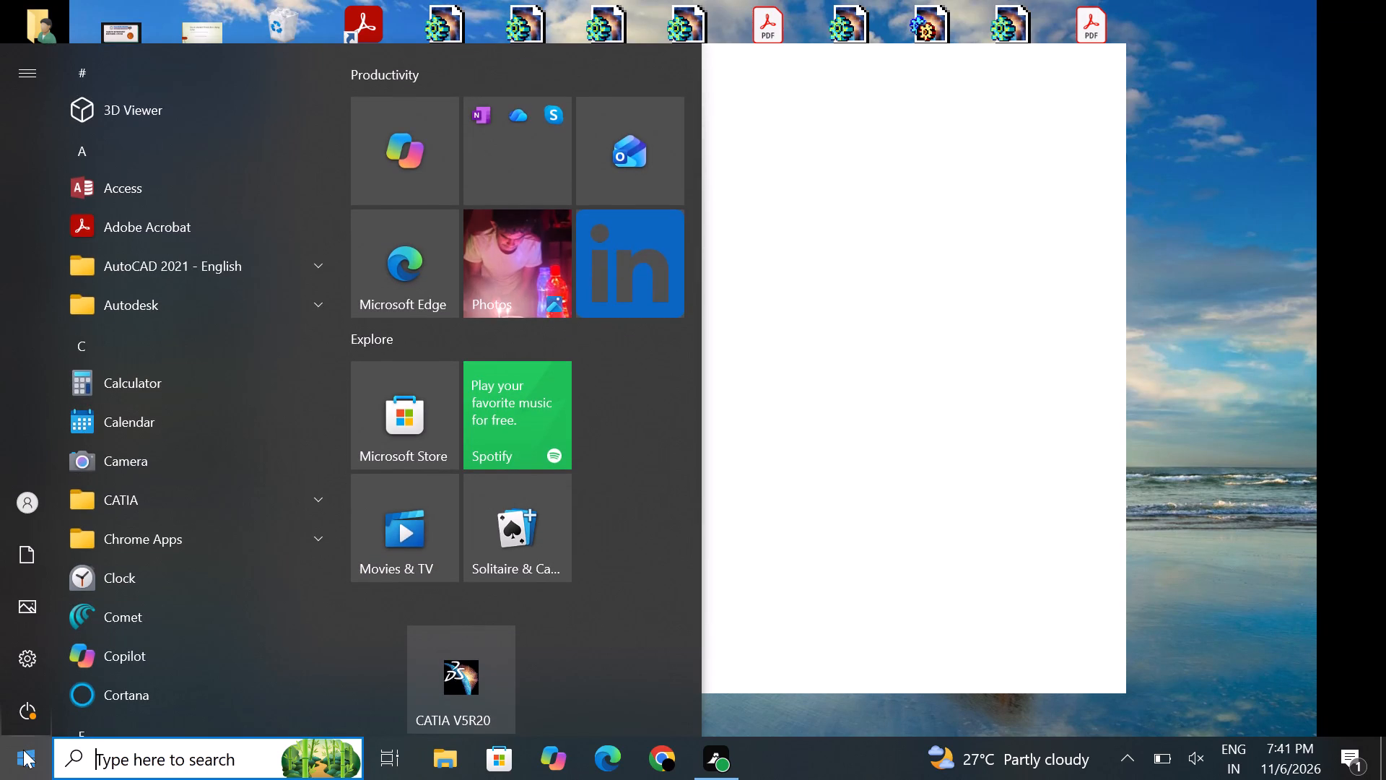
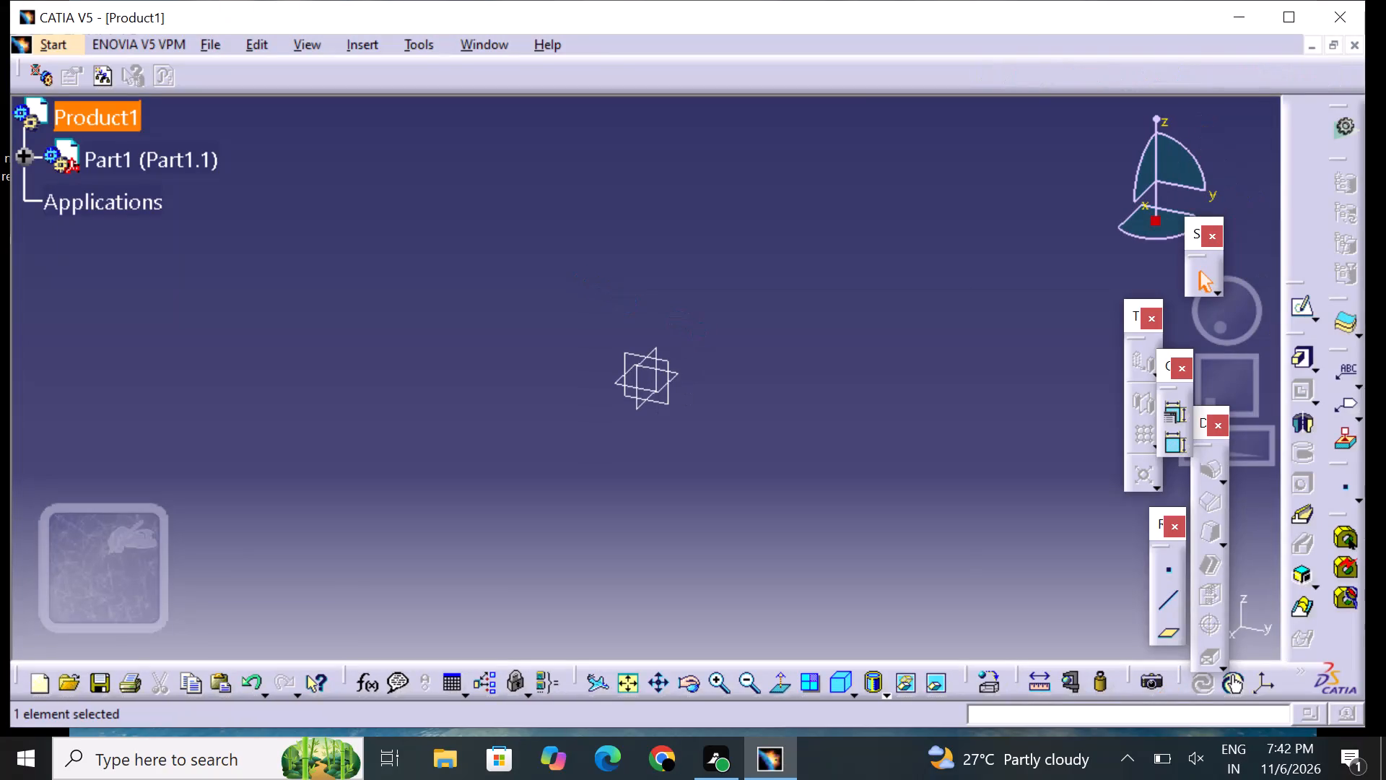
Sketch on Part1's xy plane an ellipse centred on the origin, about 120 mm wide and 40 mm high, with a horizontal major axis.
click(679, 372)
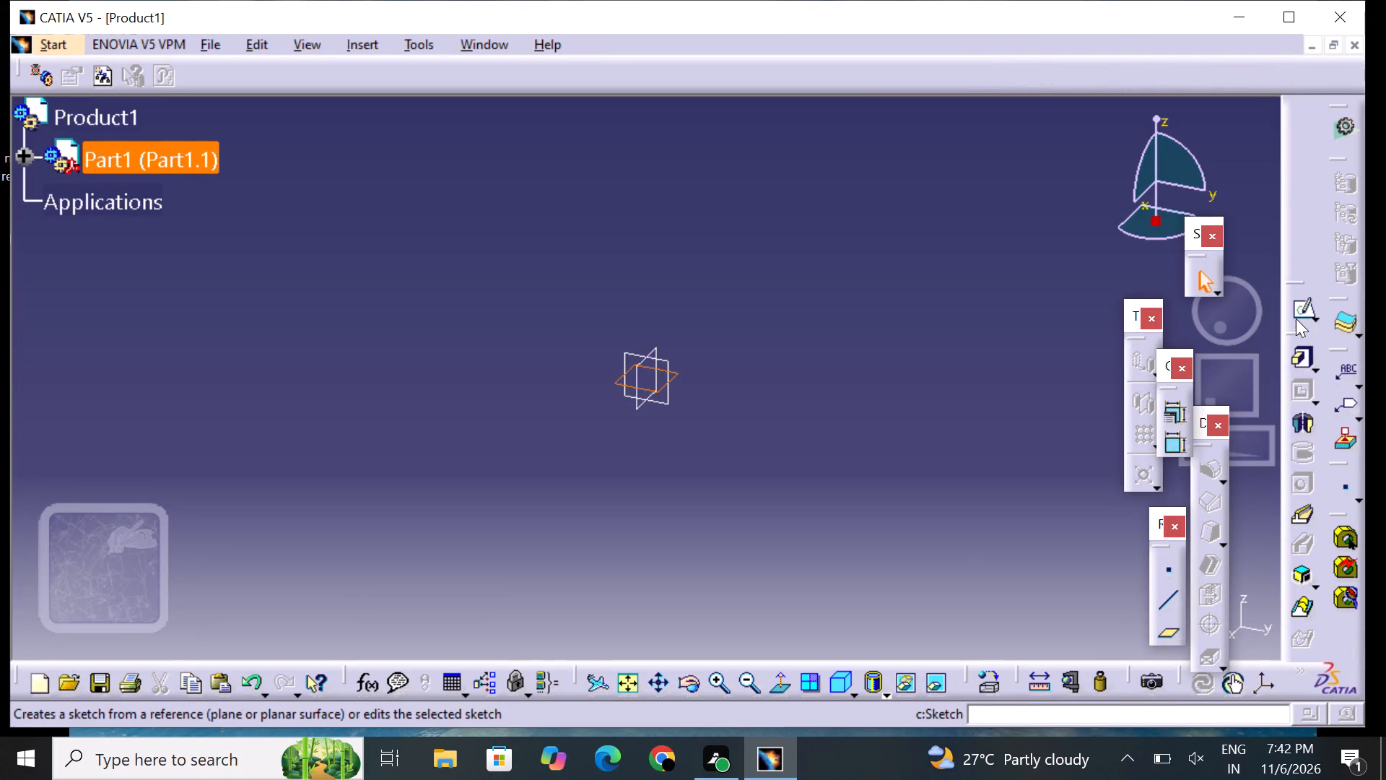
click(1299, 311)
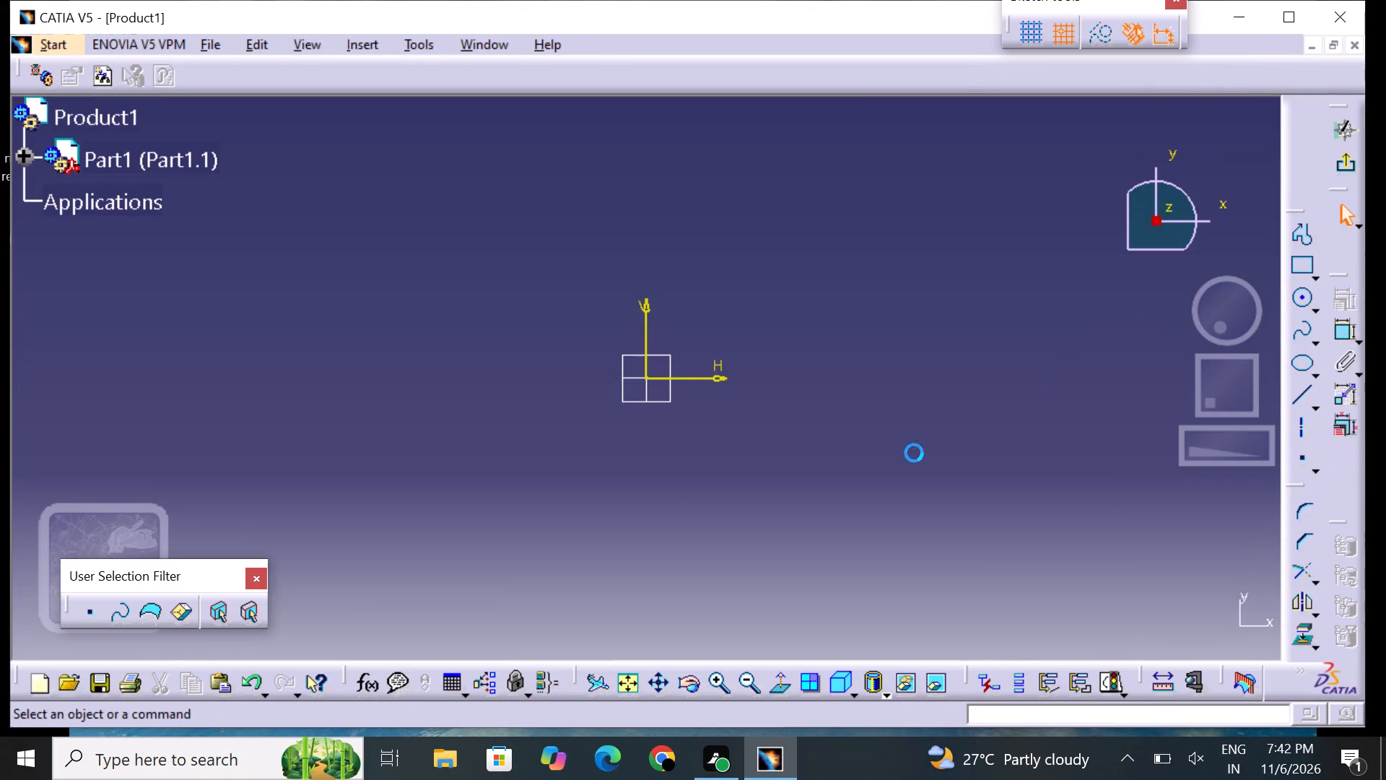
middle_drag(881, 453, 898, 475)
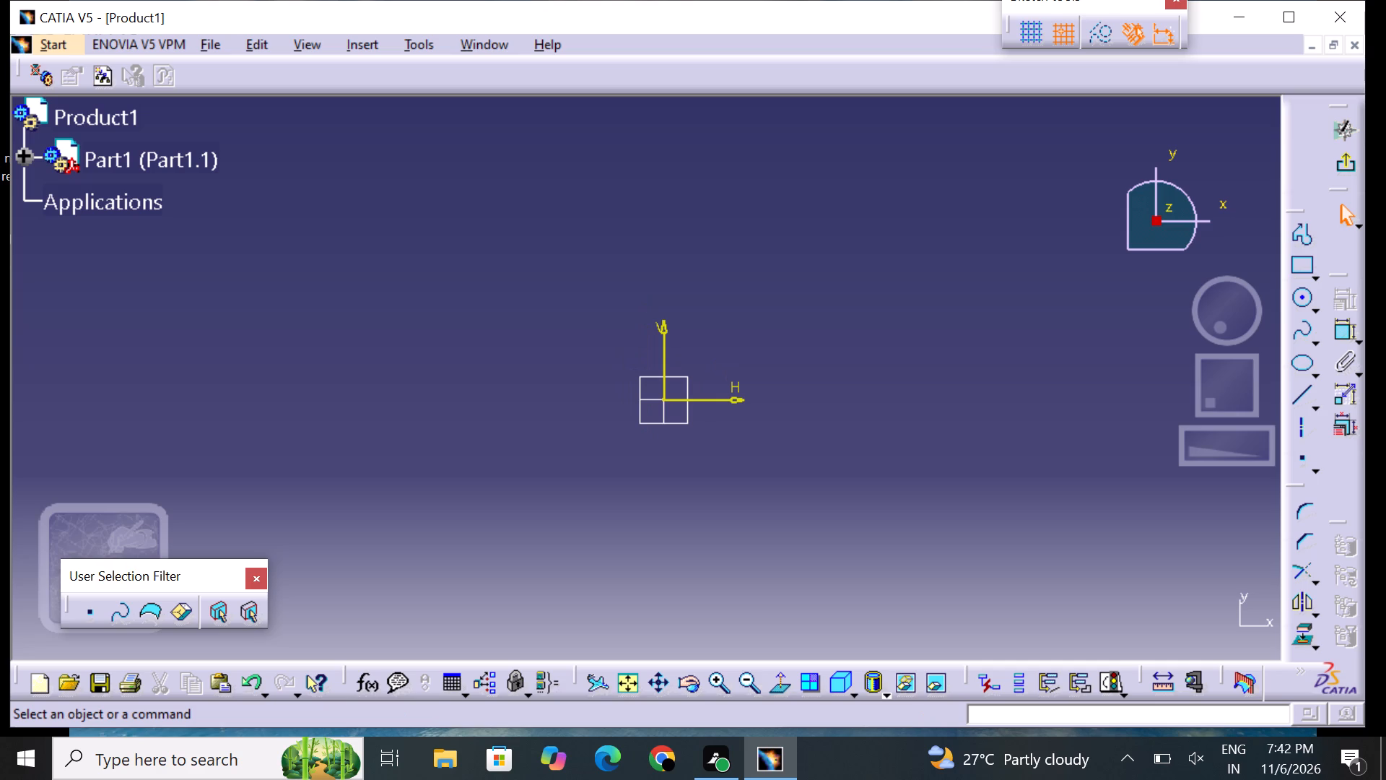
click(1296, 370)
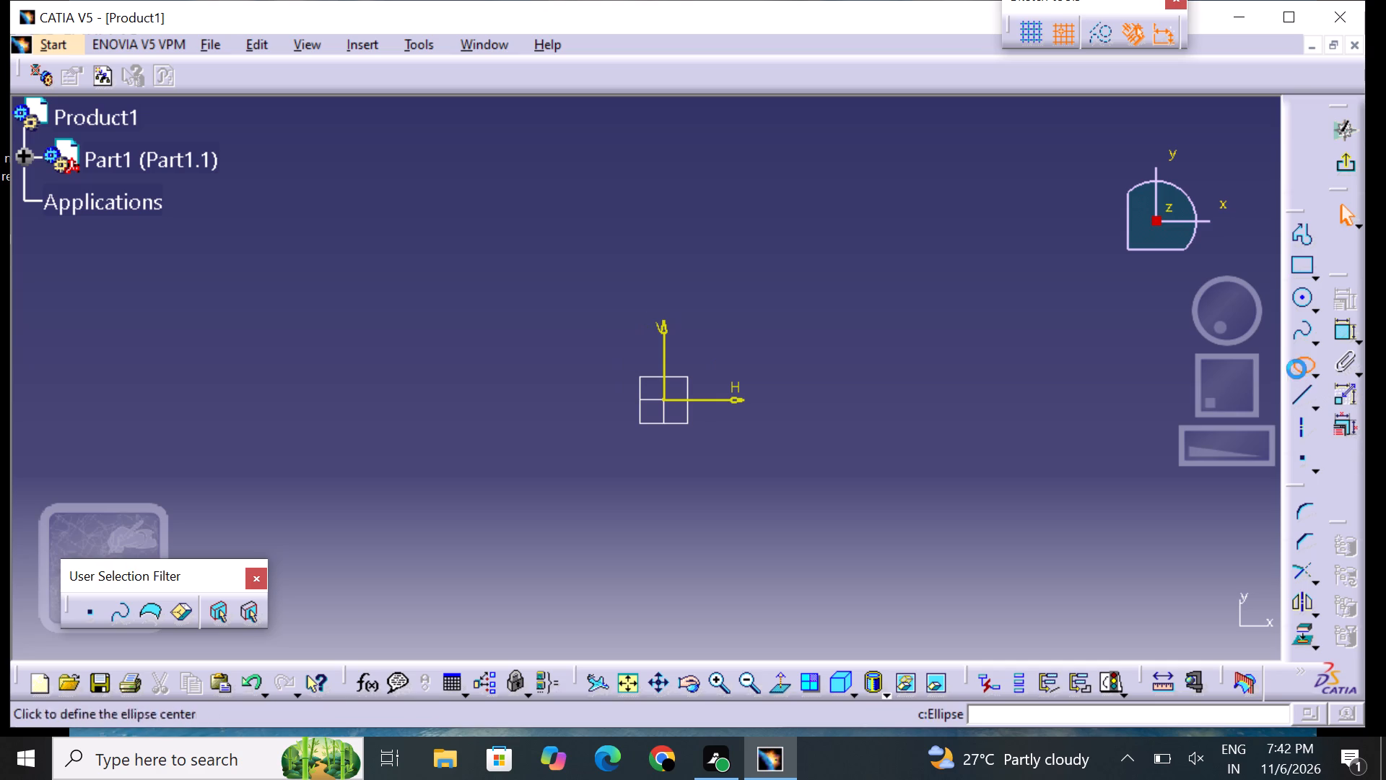
click(666, 404)
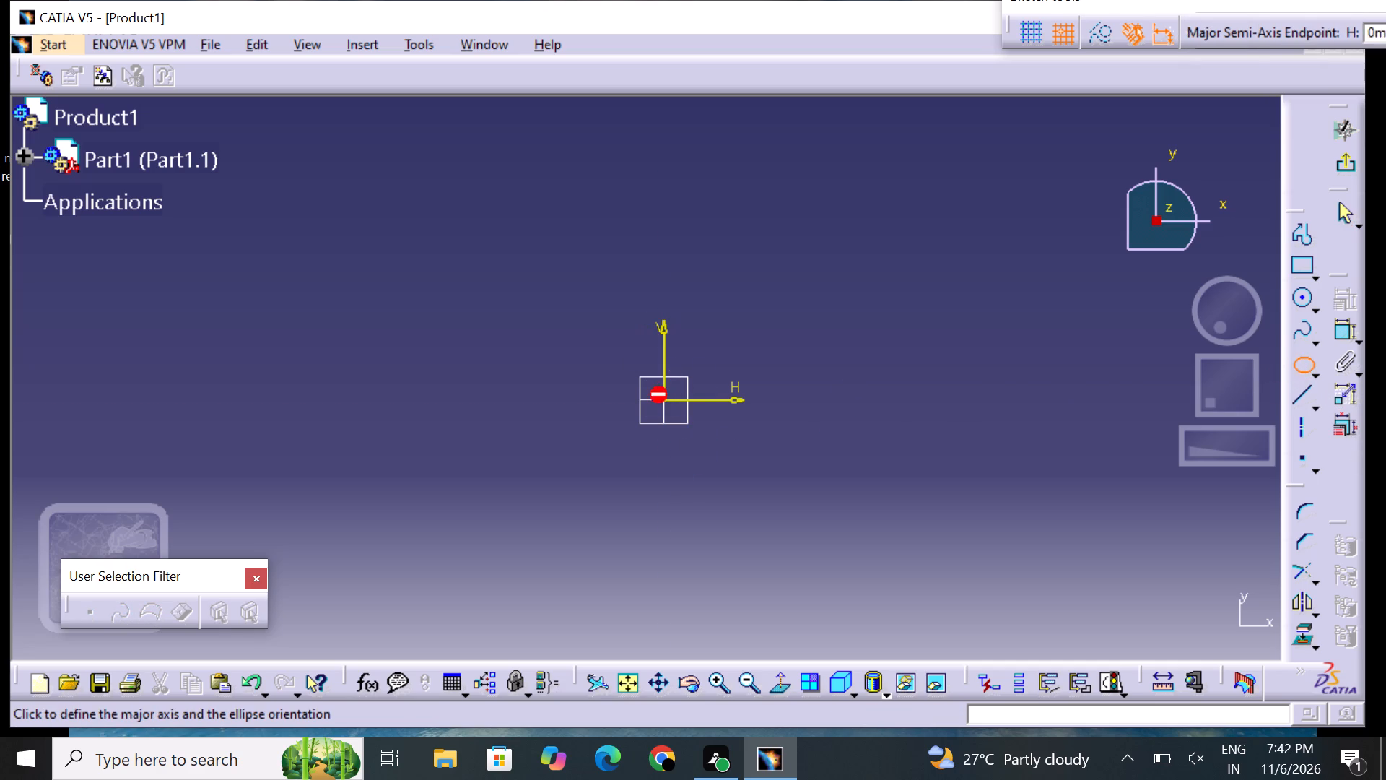
click(811, 401)
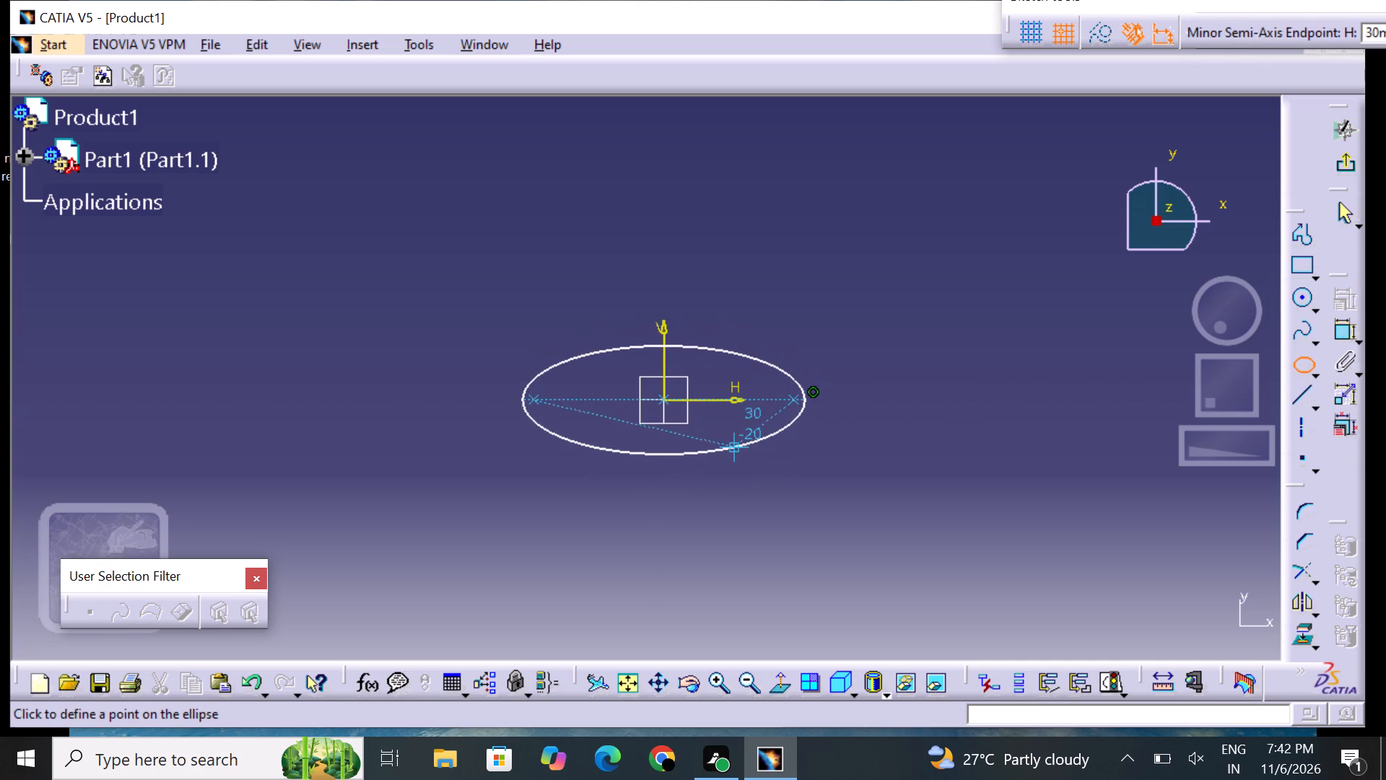
click(663, 446)
click(788, 525)
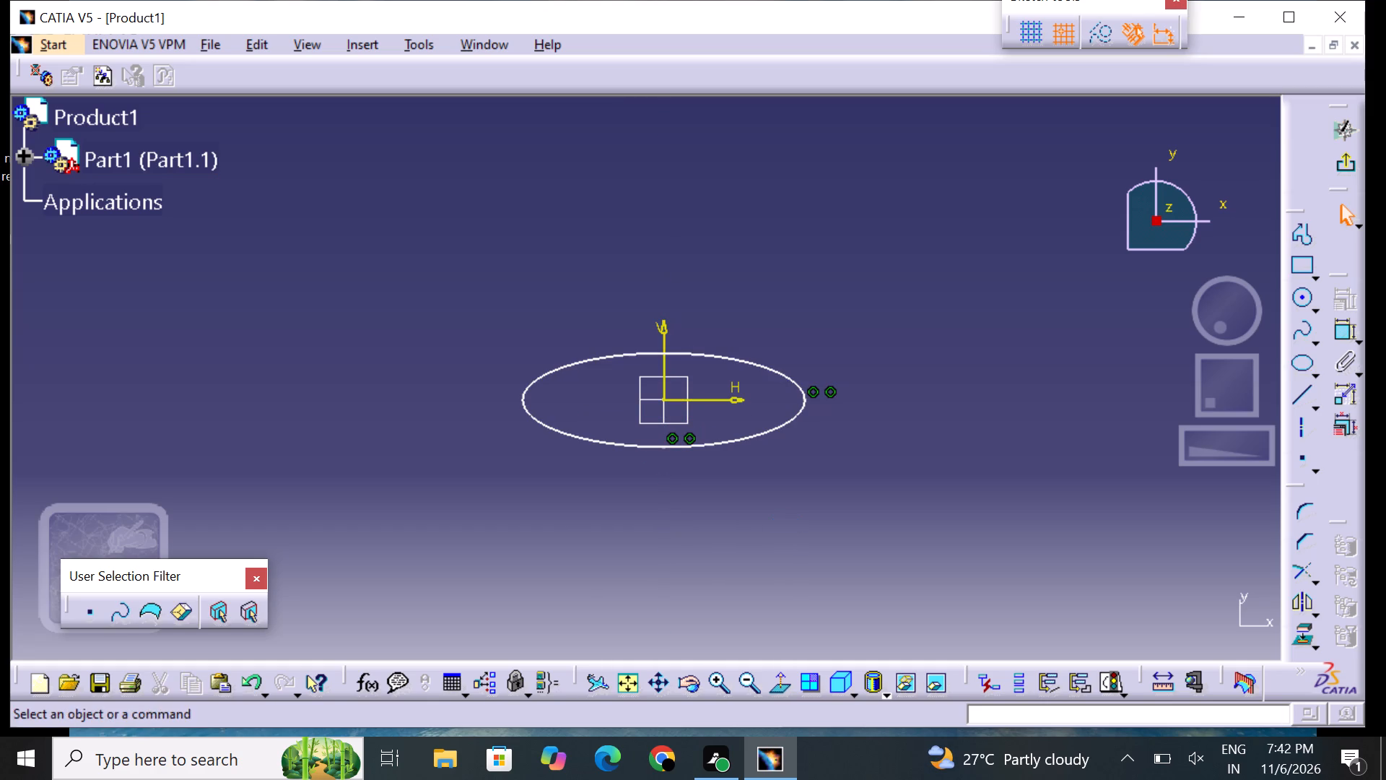
Dimension the ellipse's major diameter and set it to 200 mm.
click(1335, 342)
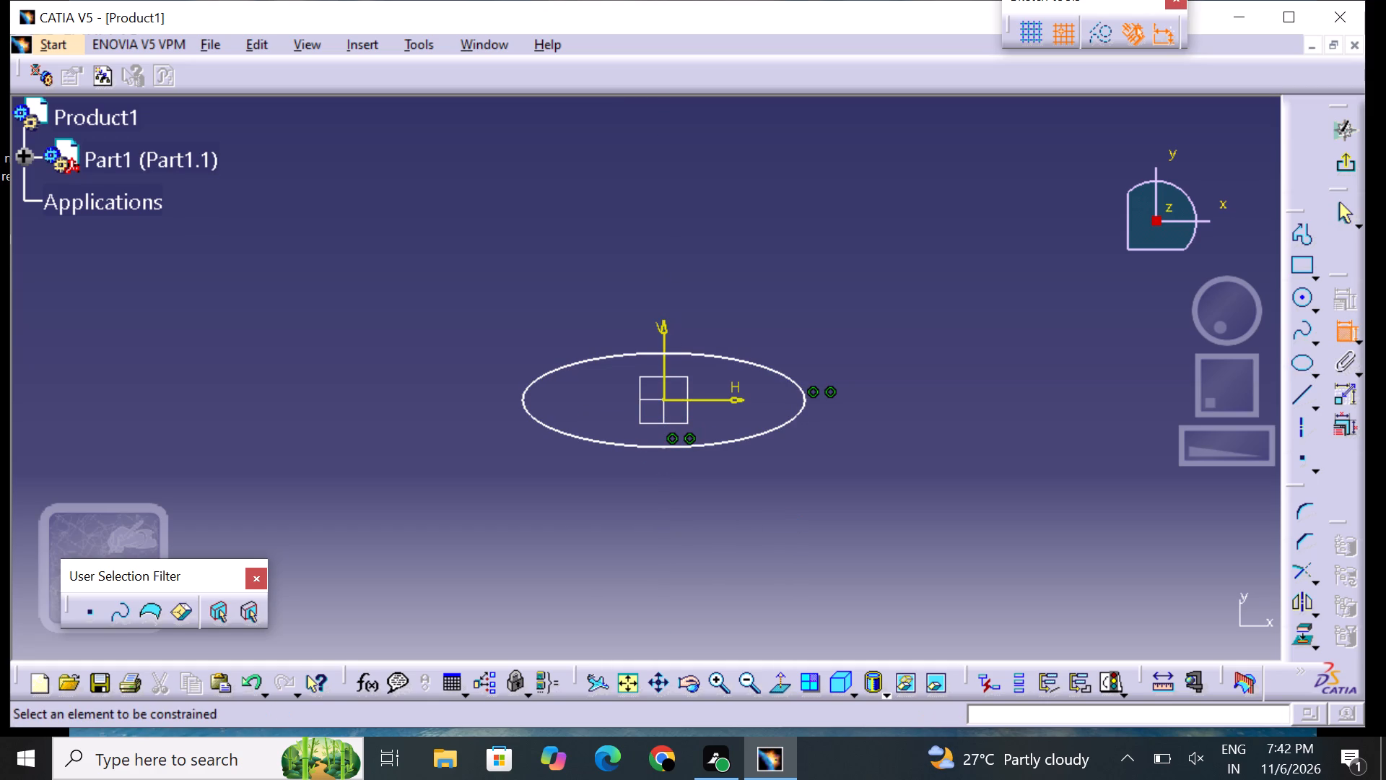
click(525, 402)
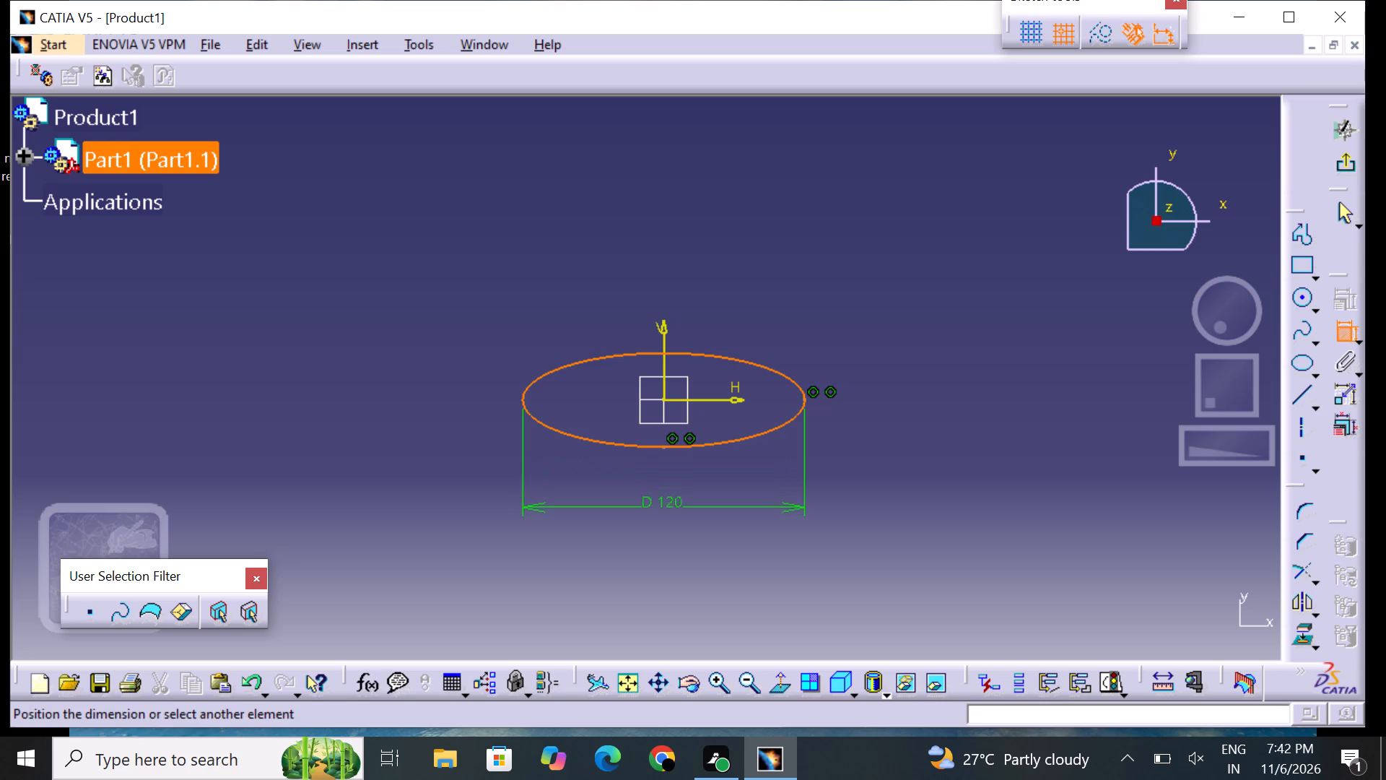
click(690, 511)
double_click(693, 508)
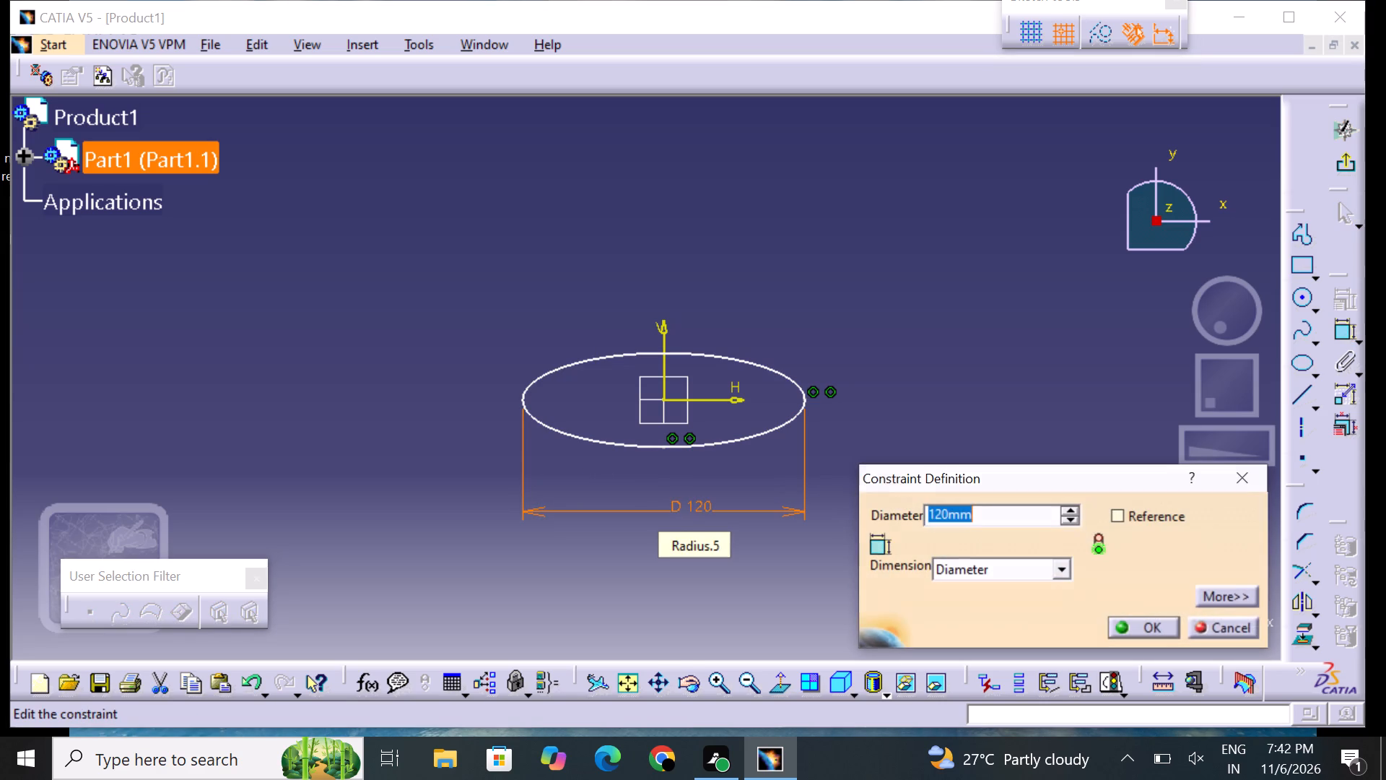
key(BackSpace)
text(200)
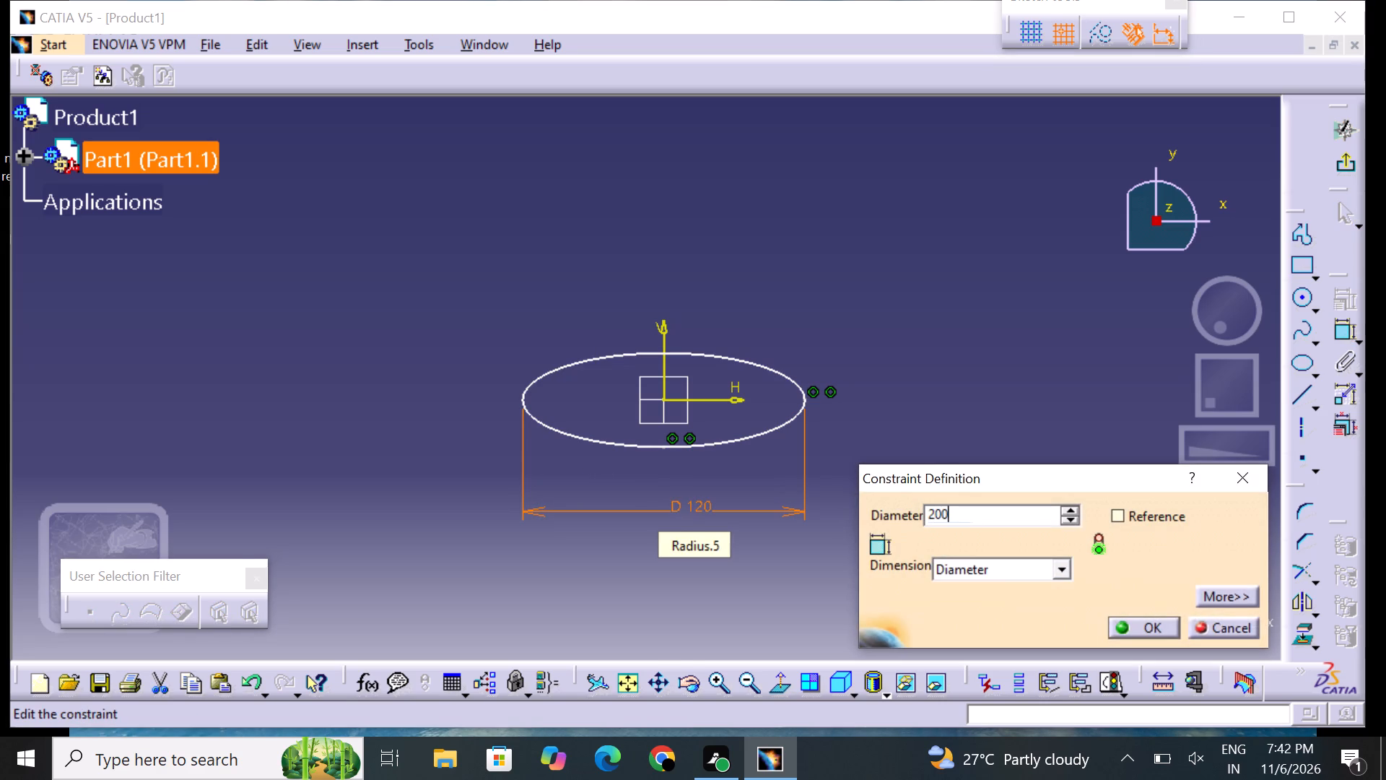
key(Return)
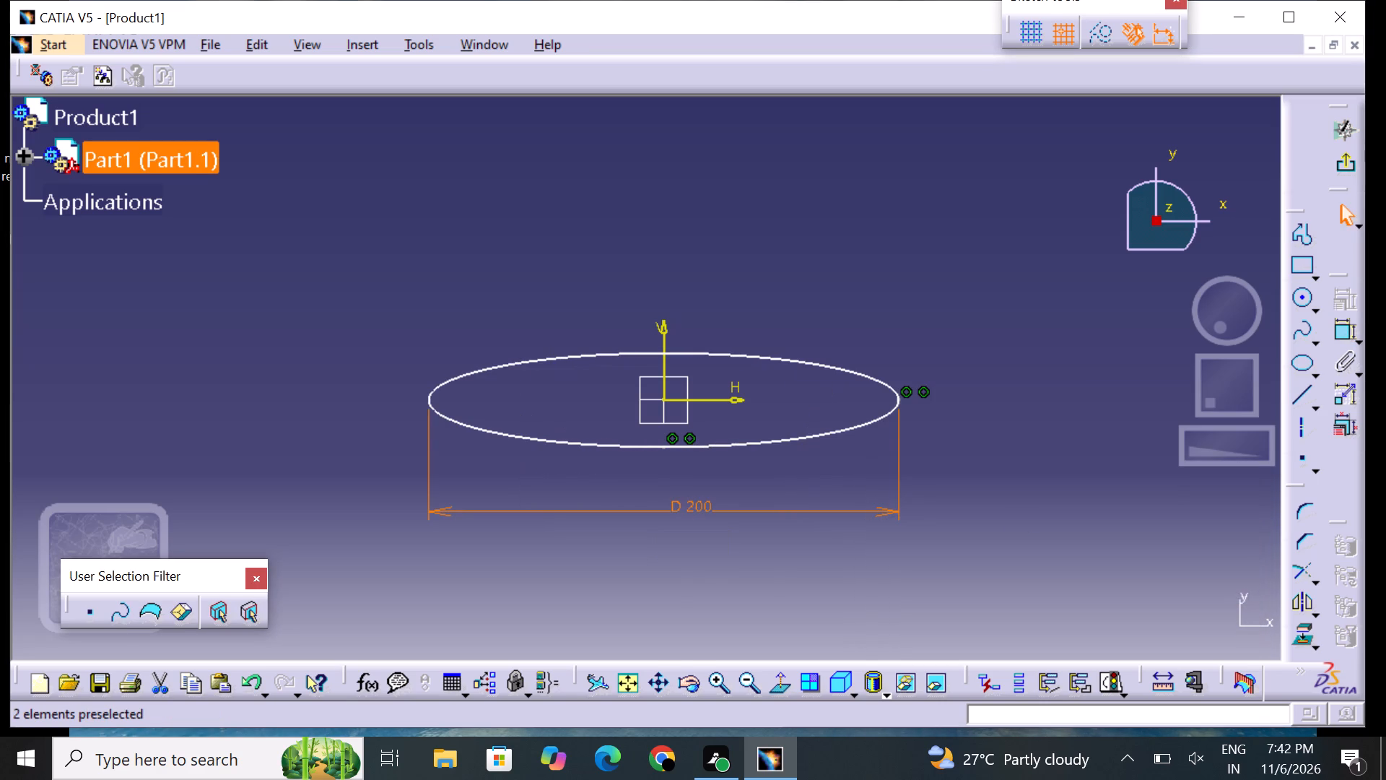
click(1021, 525)
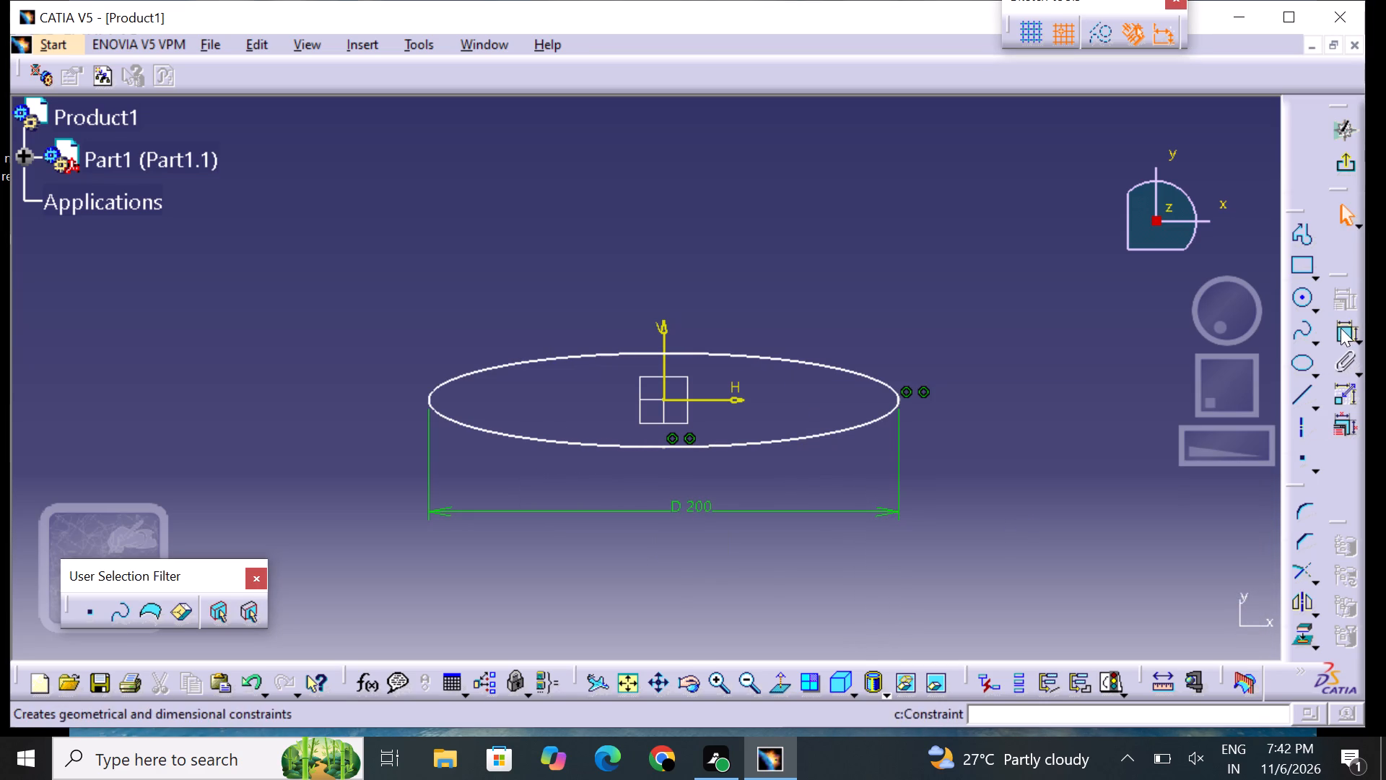
Dimension the distance from the horizontal axis to the ellipse's lower edge and set it to 45 mm.
click(1341, 326)
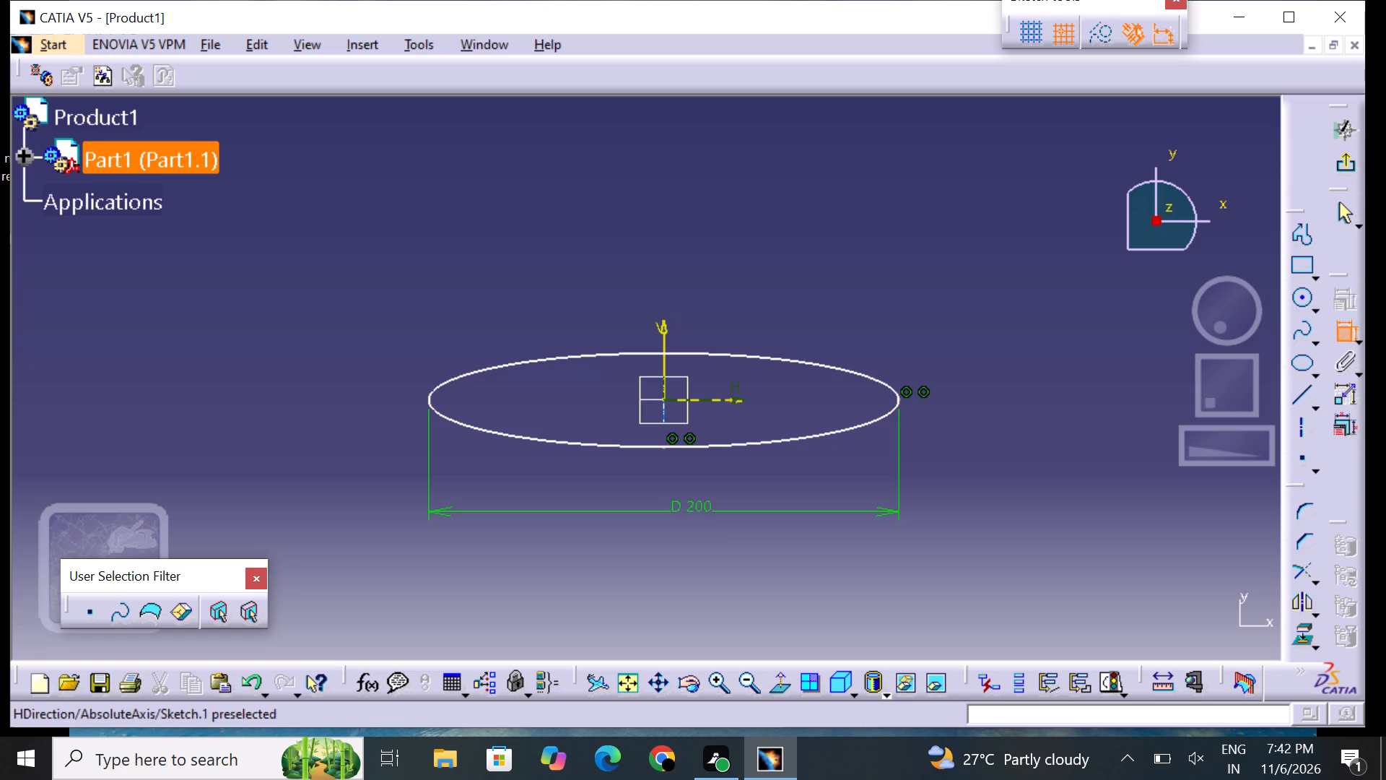
click(712, 402)
click(720, 443)
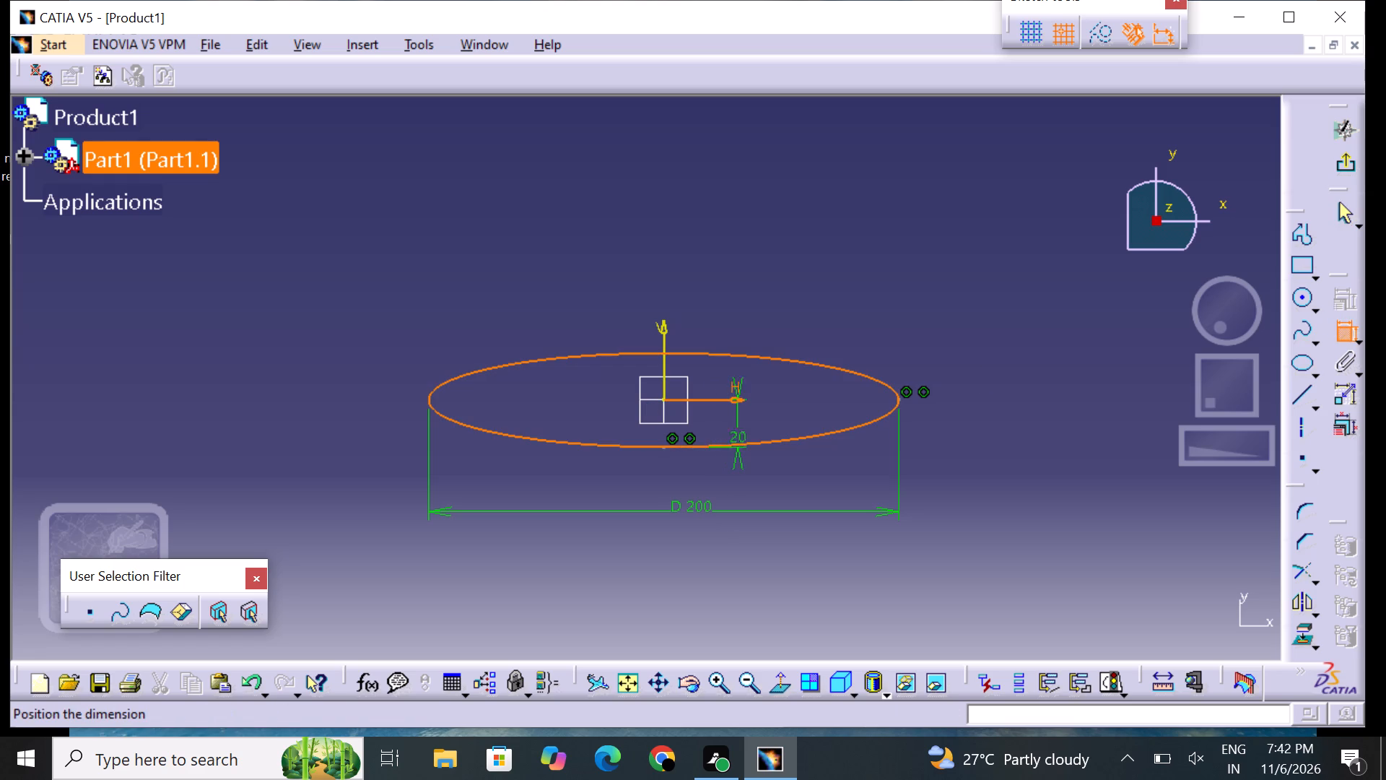
click(740, 422)
double_click(740, 422)
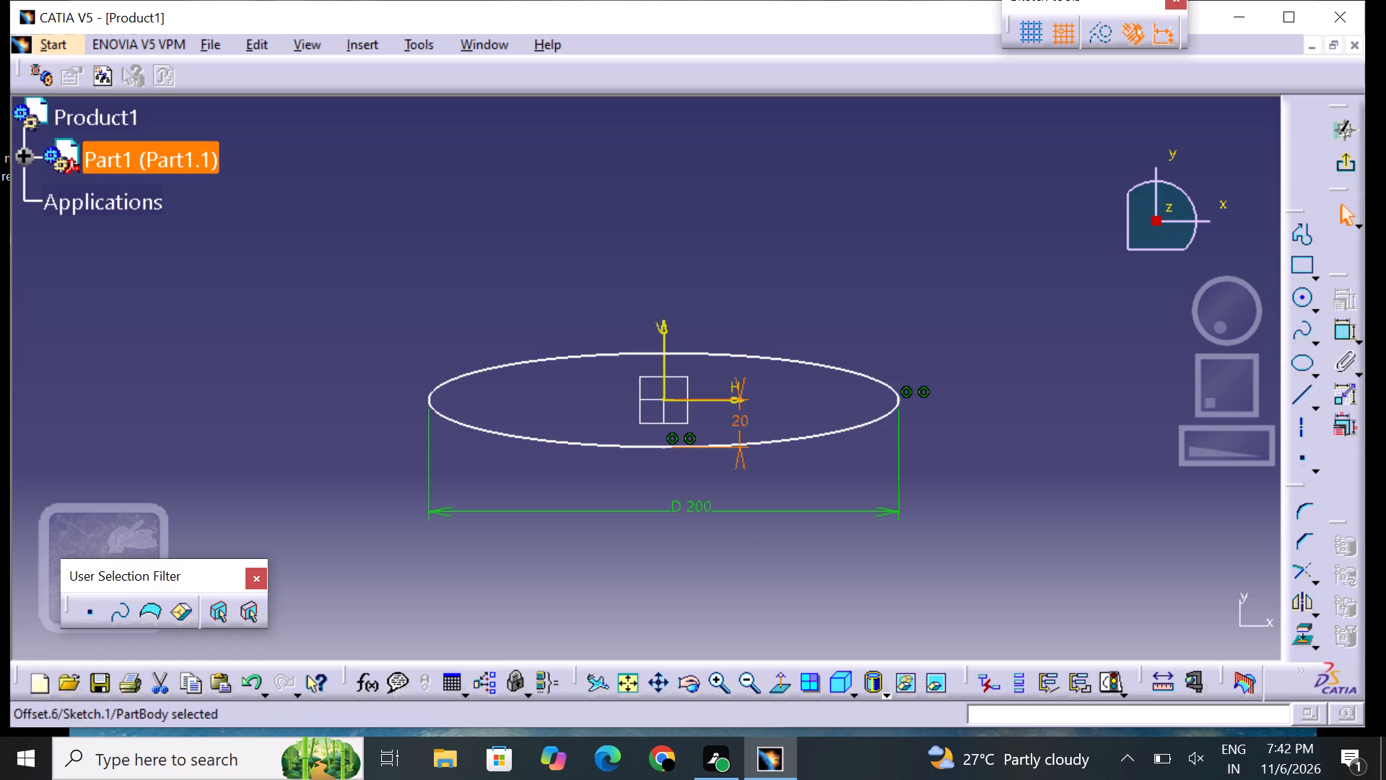
double_click(740, 425)
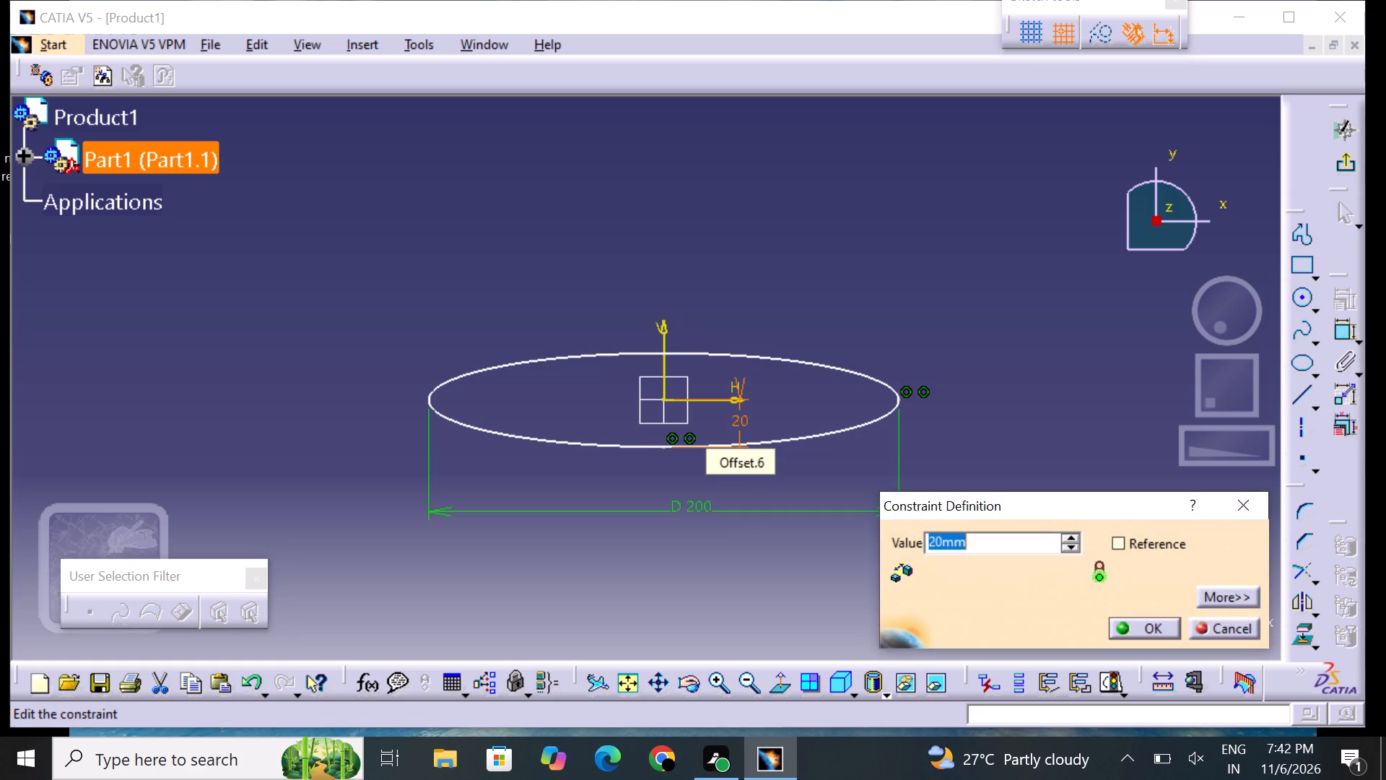
key(BackSpace)
text(45)
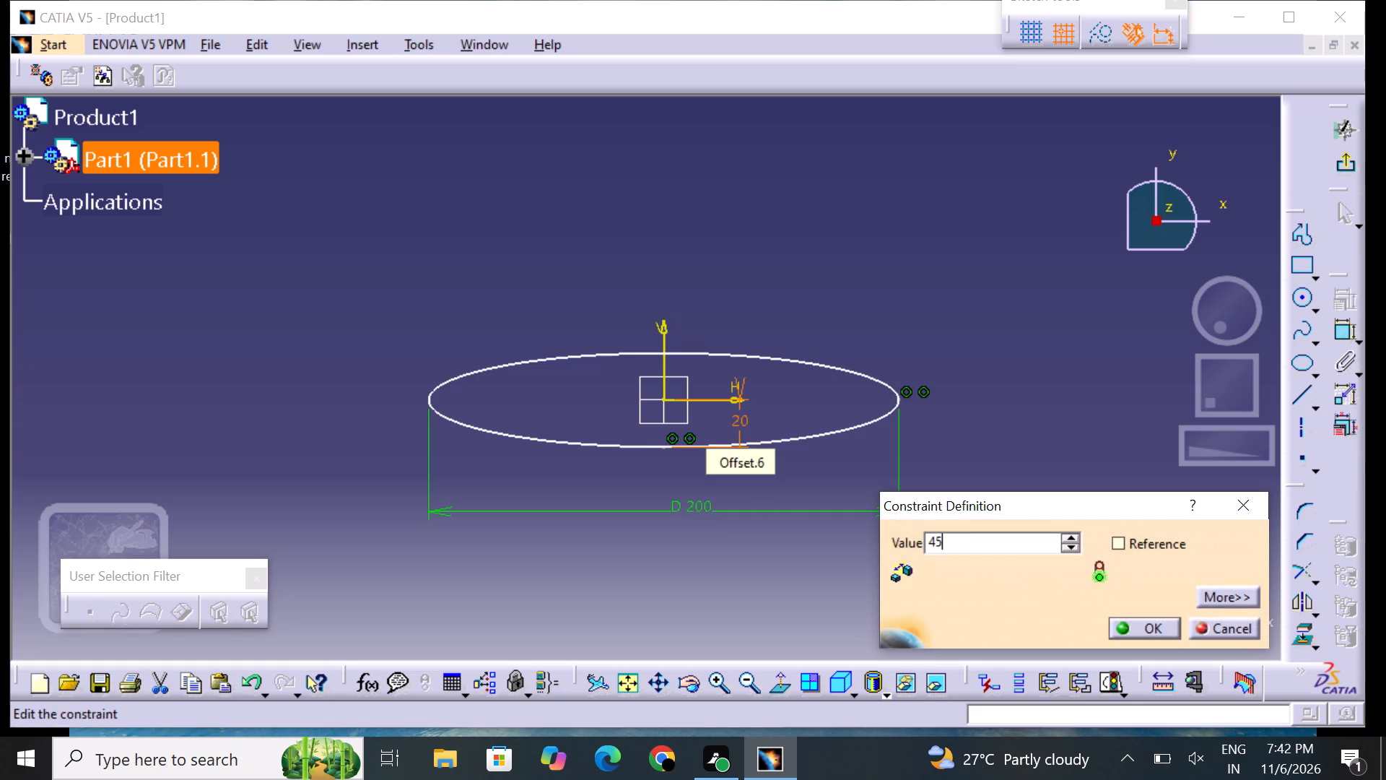
key(Return)
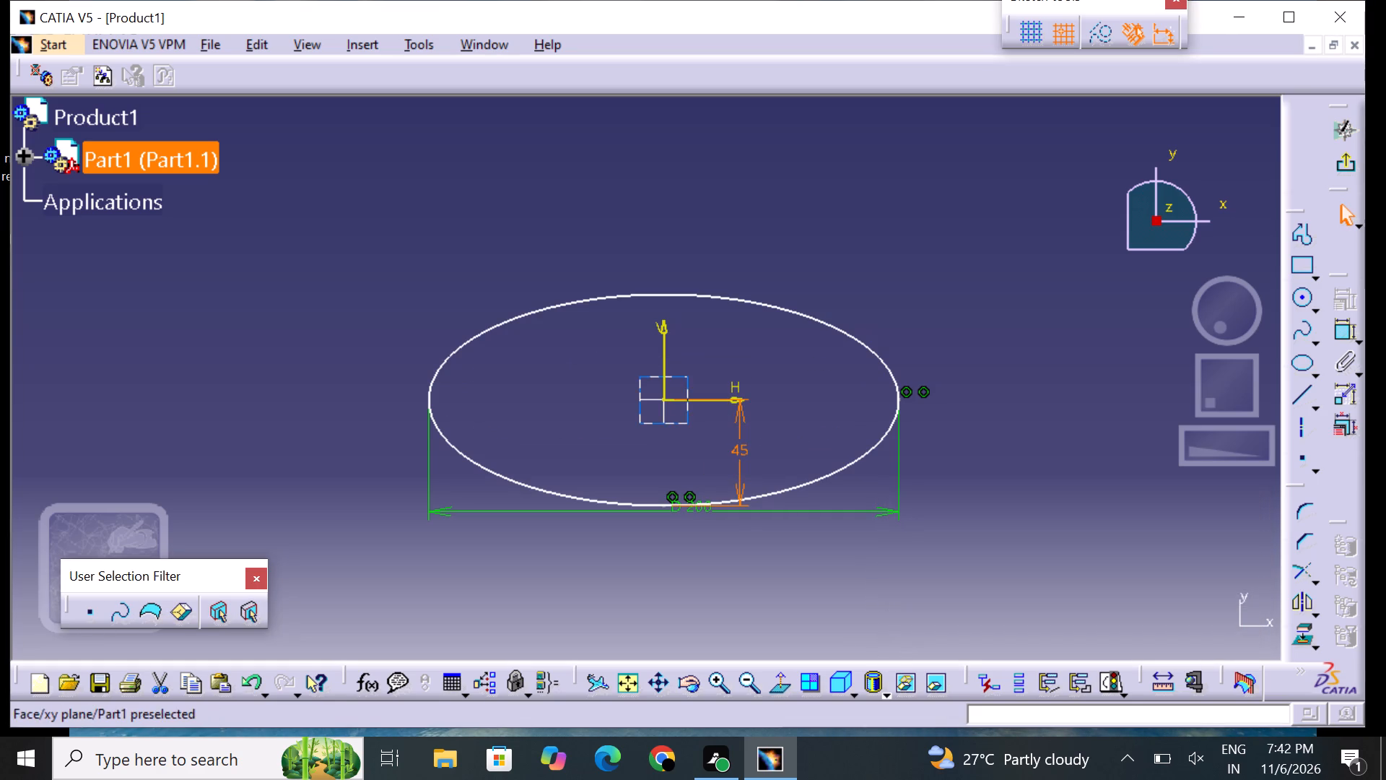
click(831, 355)
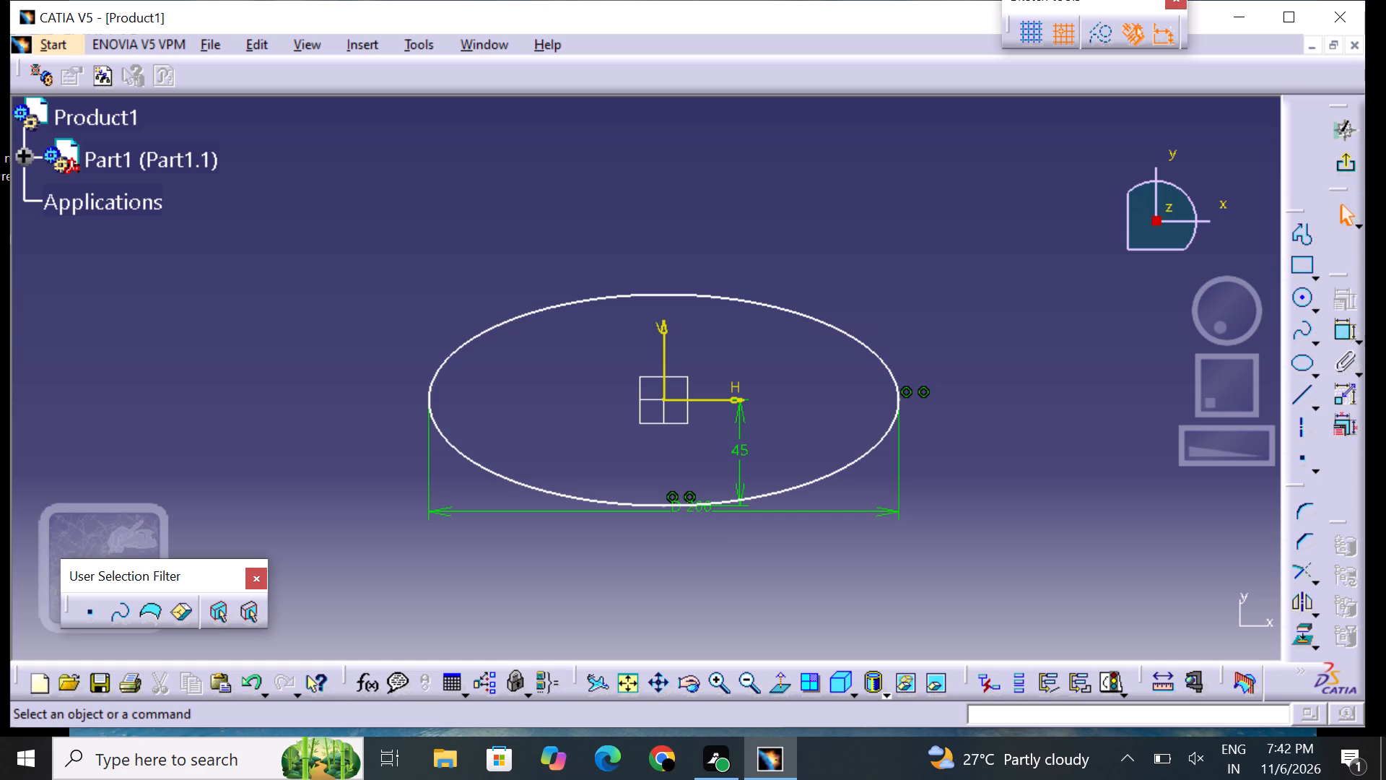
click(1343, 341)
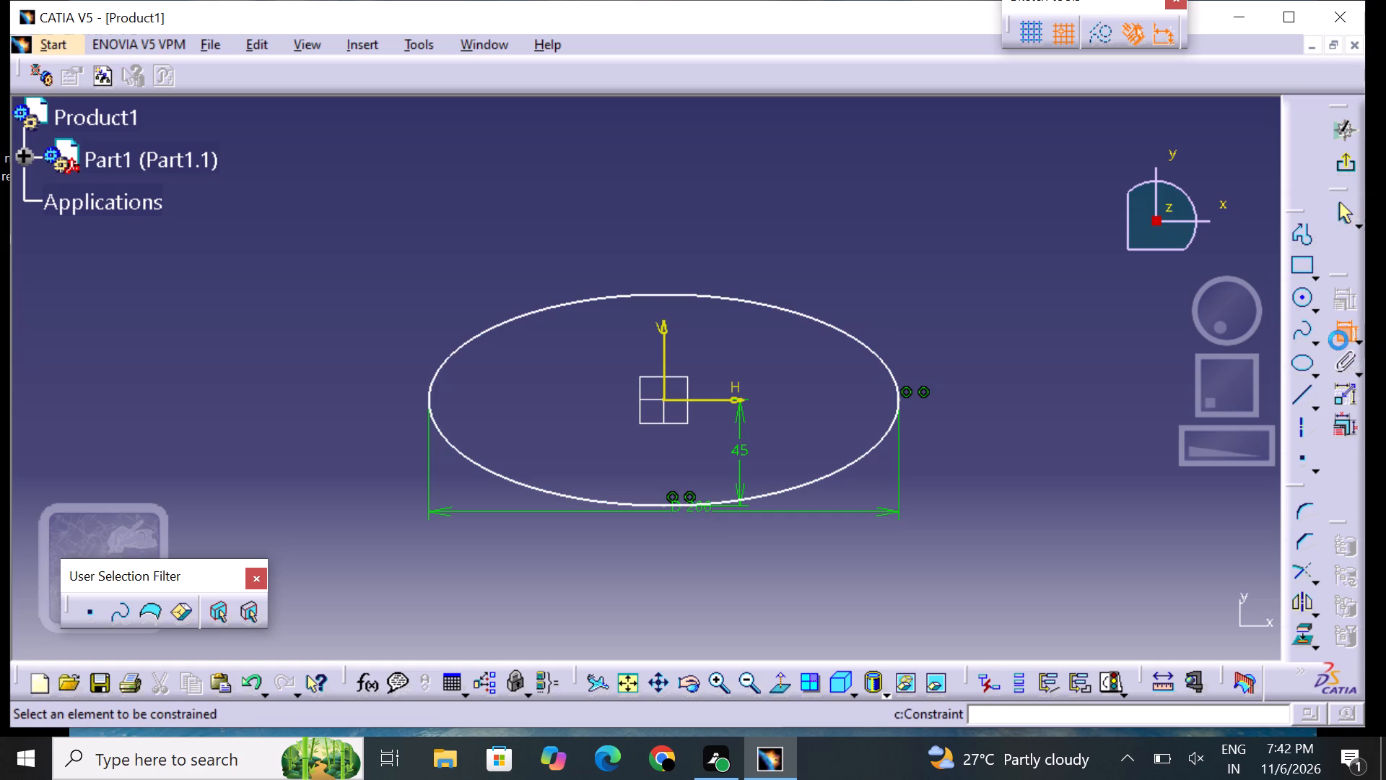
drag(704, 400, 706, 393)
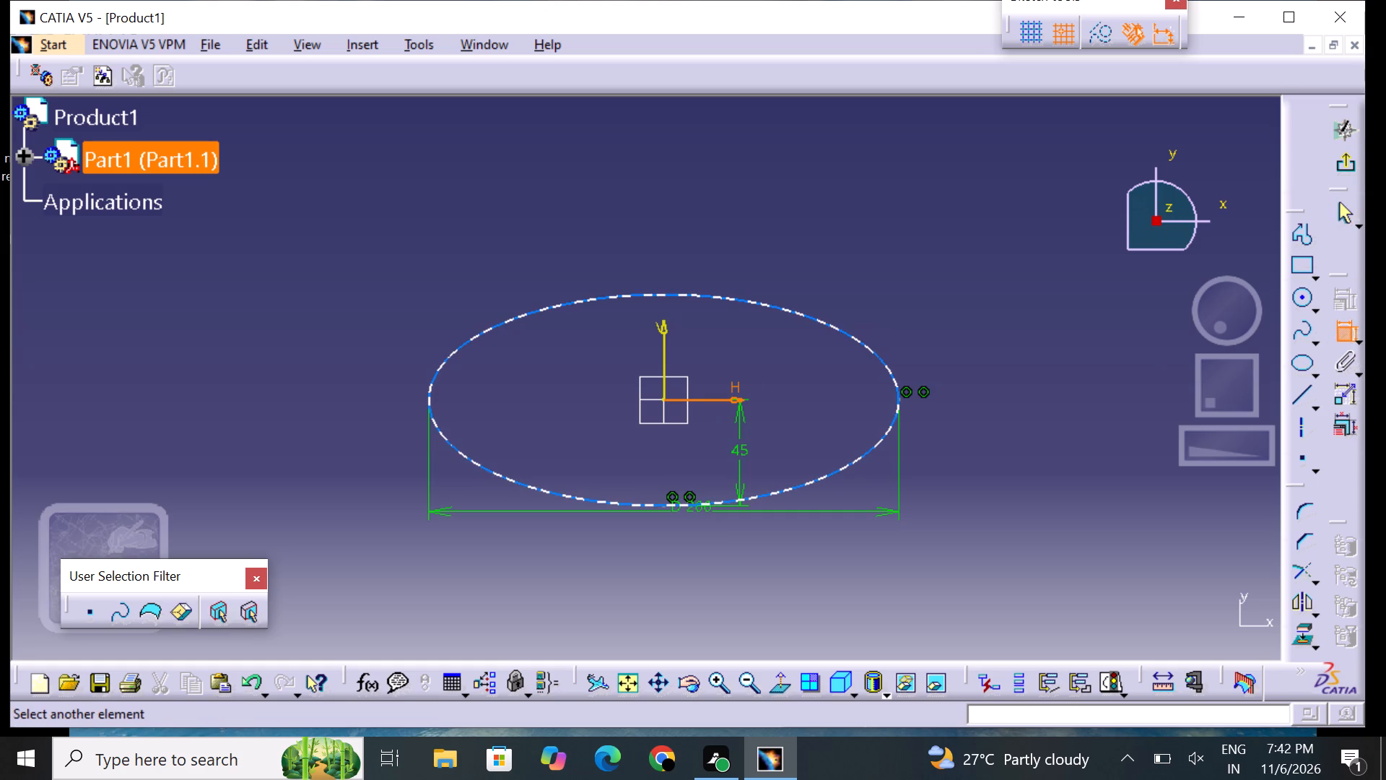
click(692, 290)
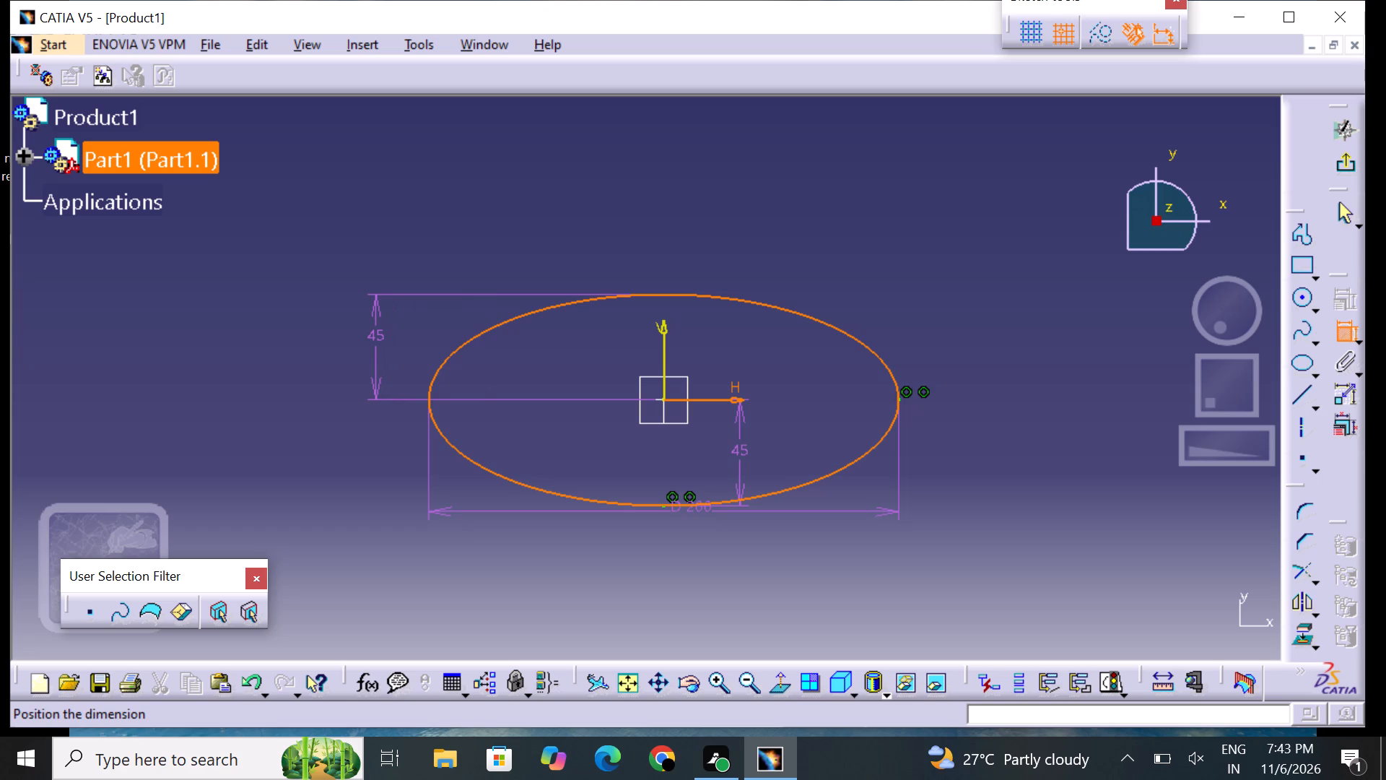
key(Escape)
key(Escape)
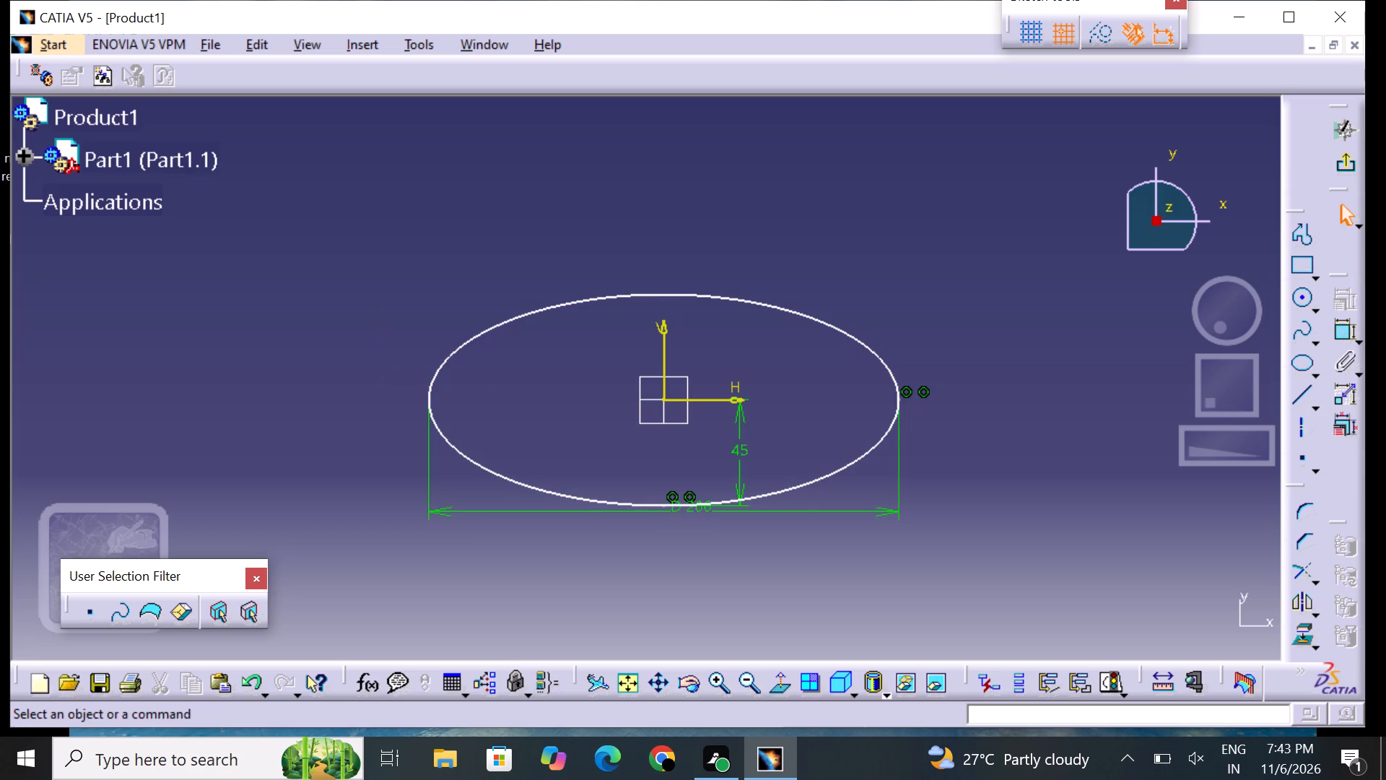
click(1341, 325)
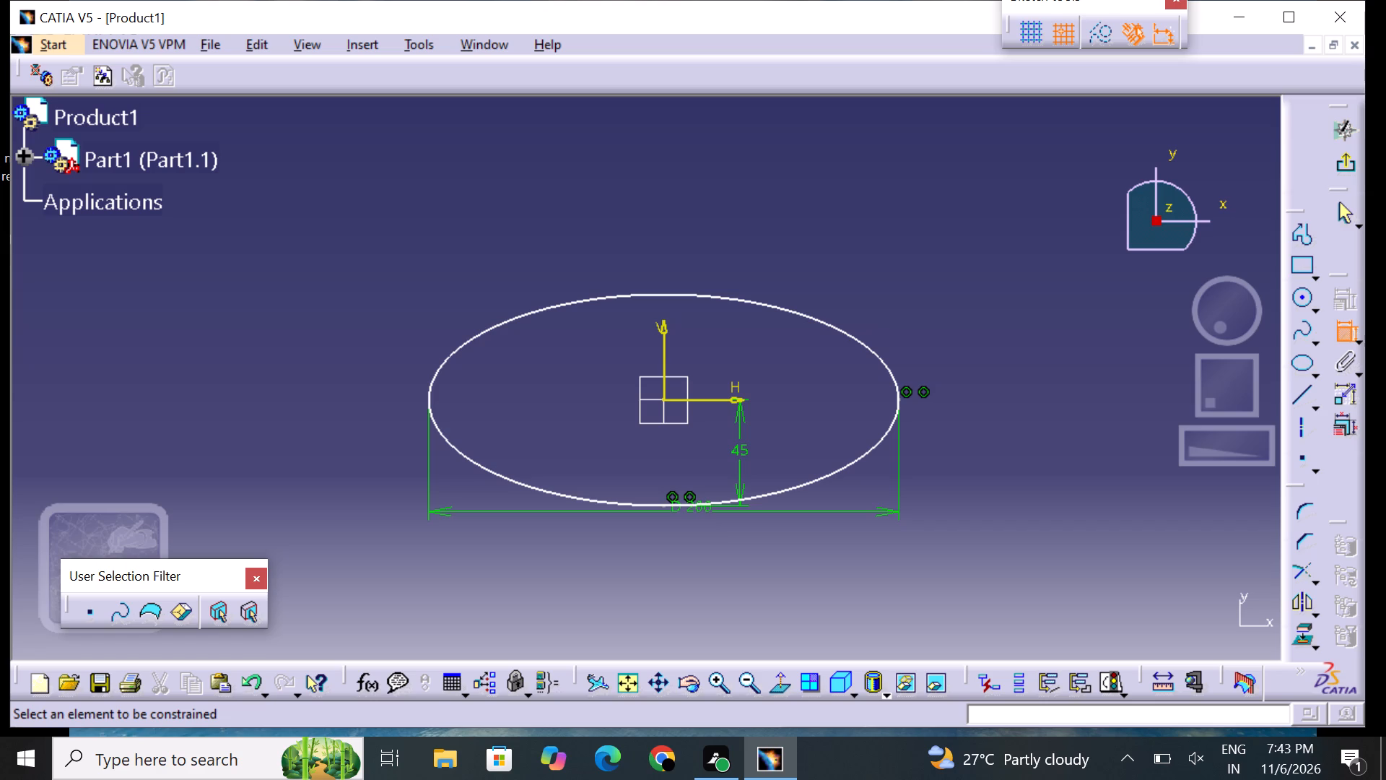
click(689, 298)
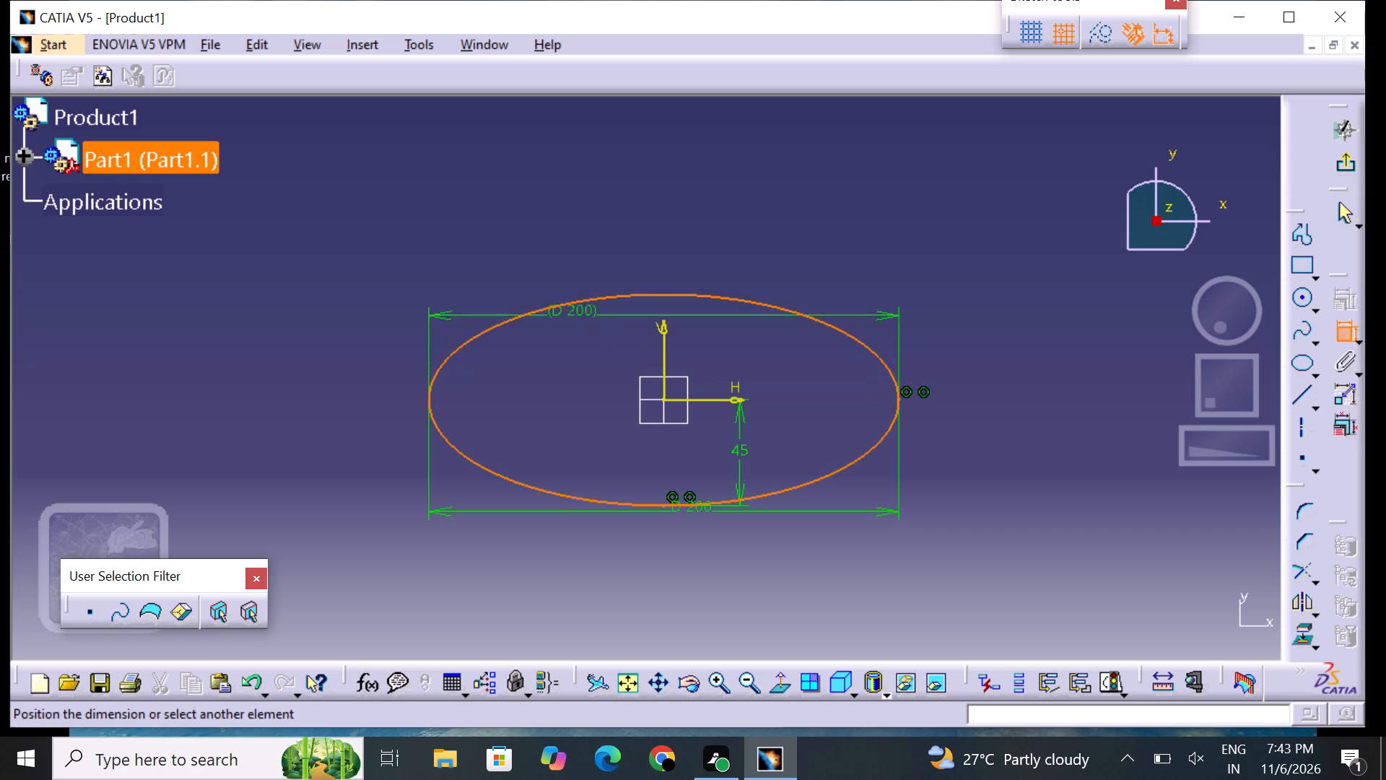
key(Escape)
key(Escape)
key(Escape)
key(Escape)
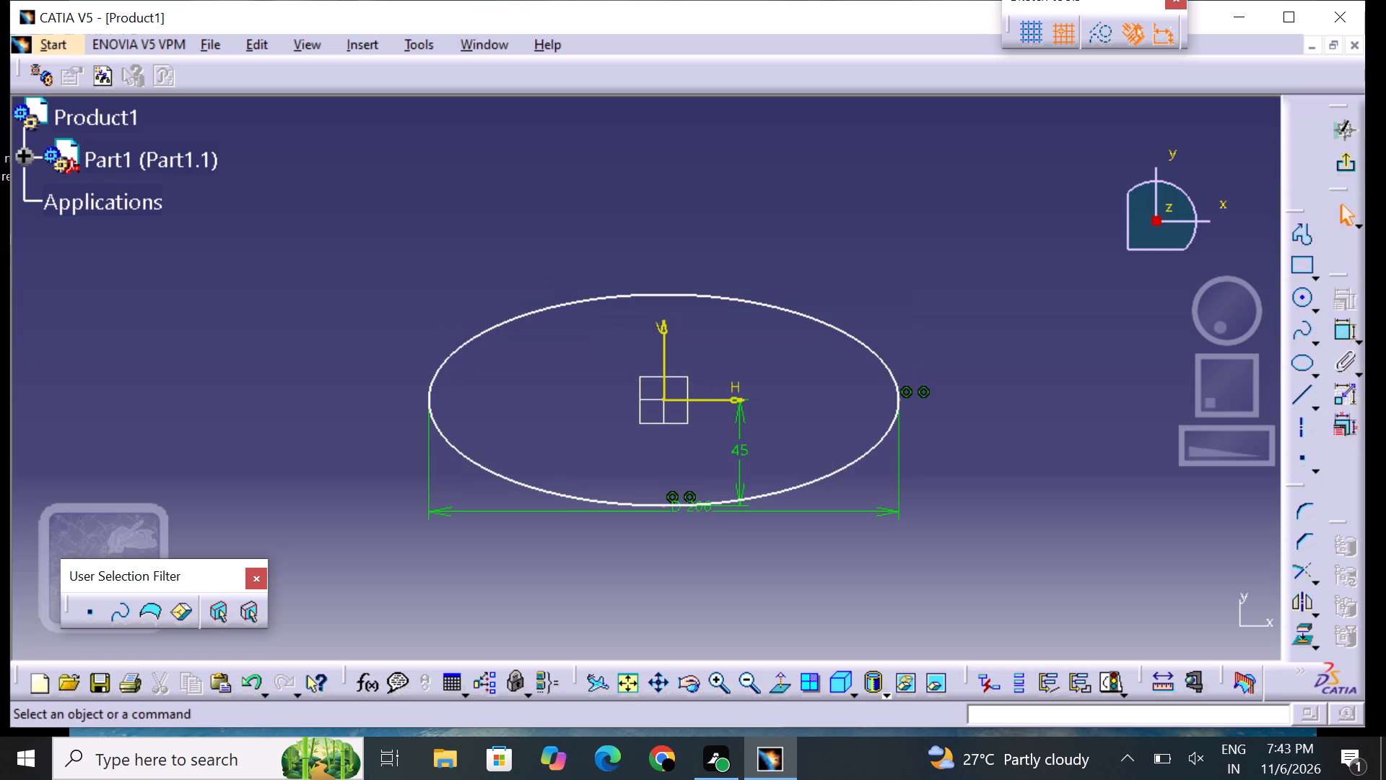
Draw a vertical line about 220 mm long from the origin up through the top of the ellipse.
middle_drag(768, 201, 695, 442)
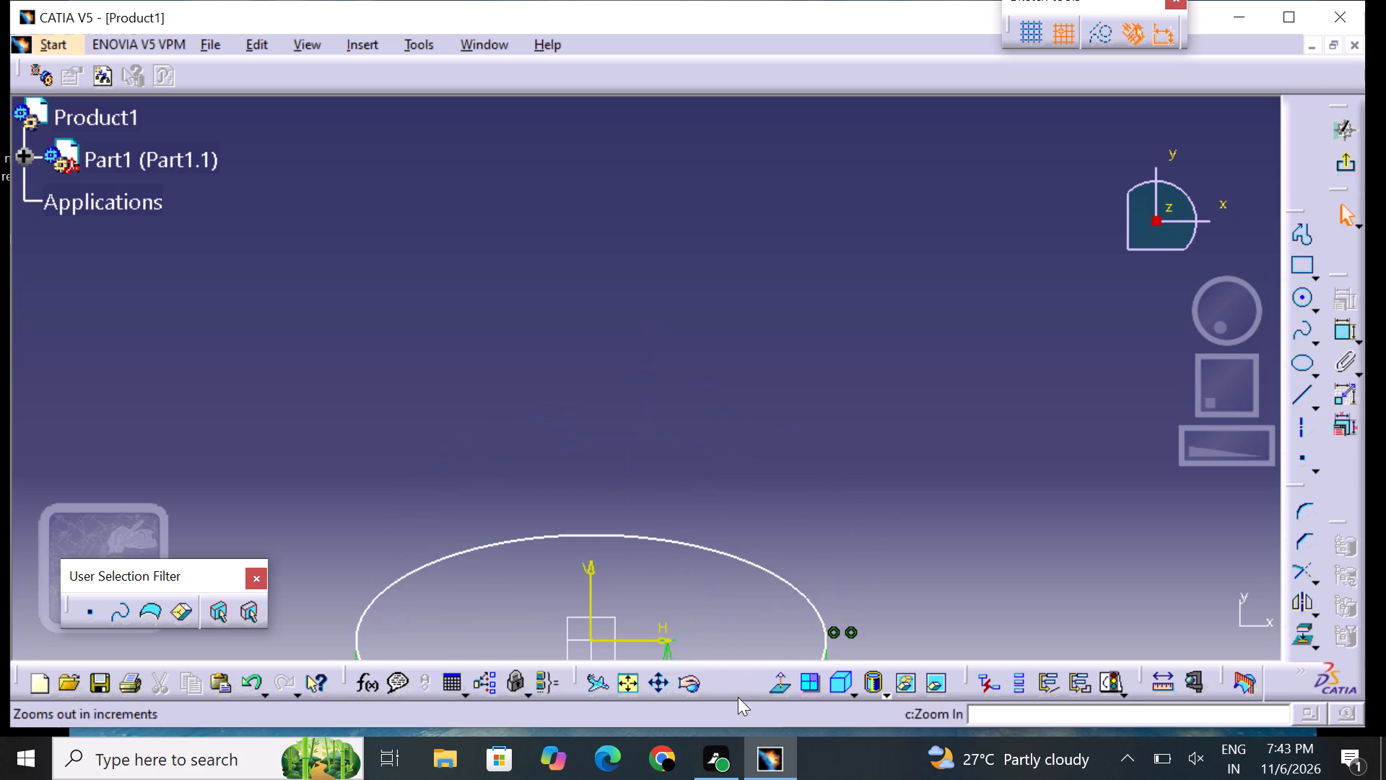
drag(734, 688, 746, 687)
click(746, 687)
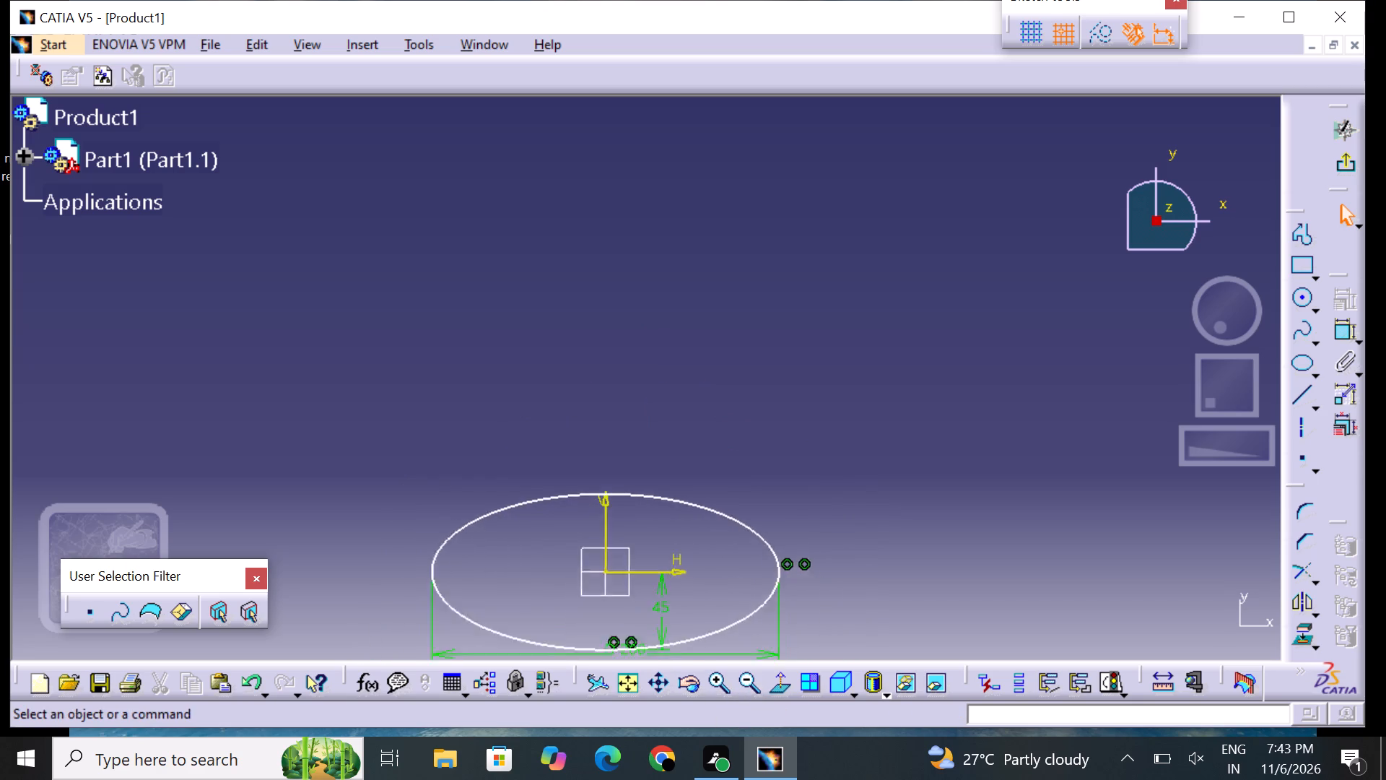
middle_drag(654, 410, 751, 363)
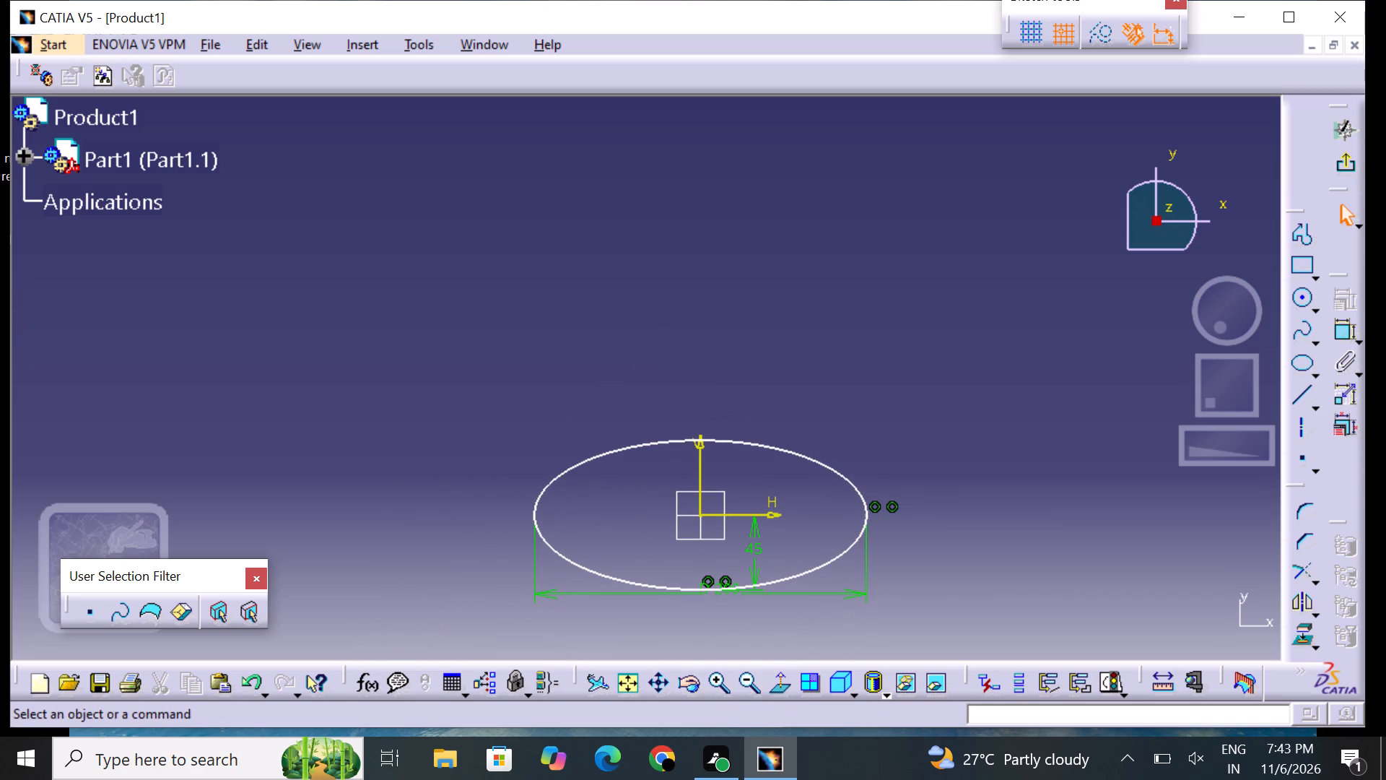
scroll(882, 450, up, 1)
middle_drag(884, 448, 788, 441)
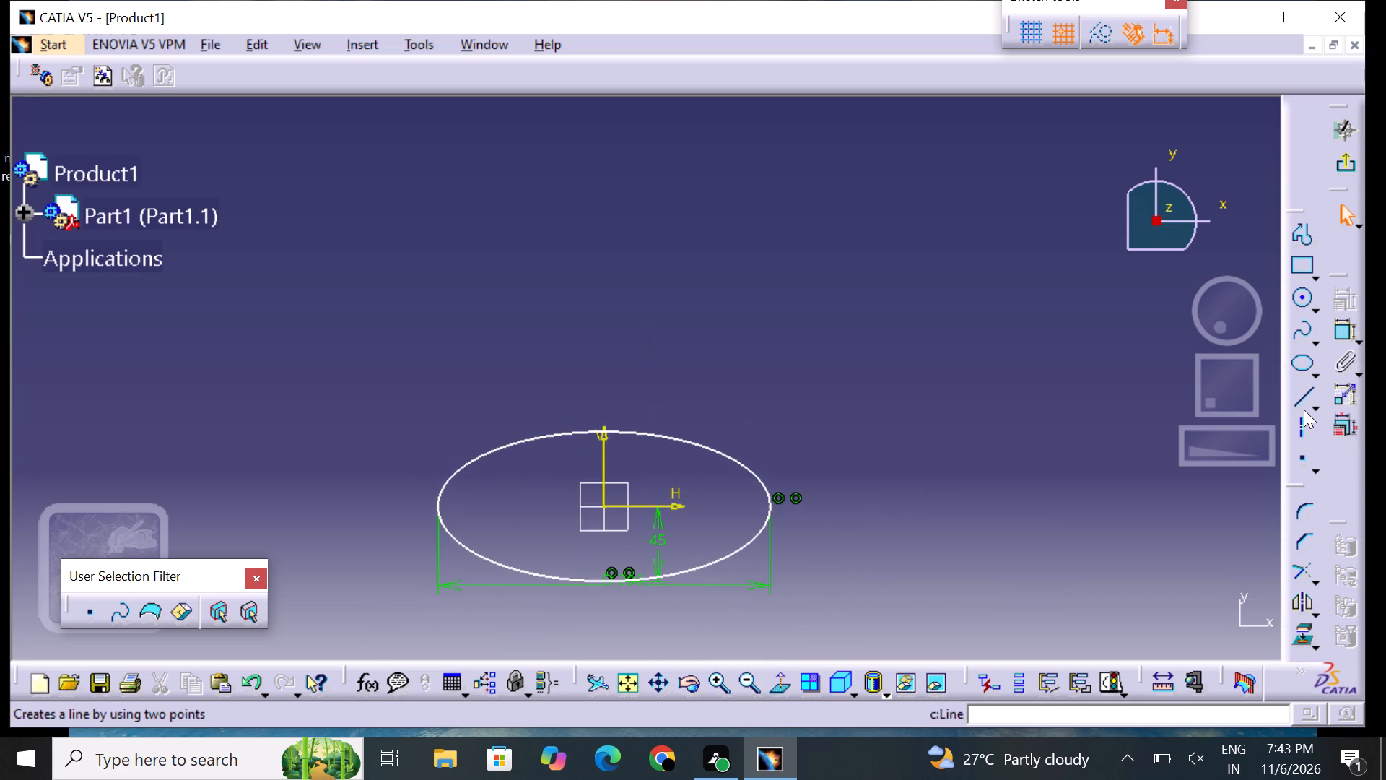
click(1304, 408)
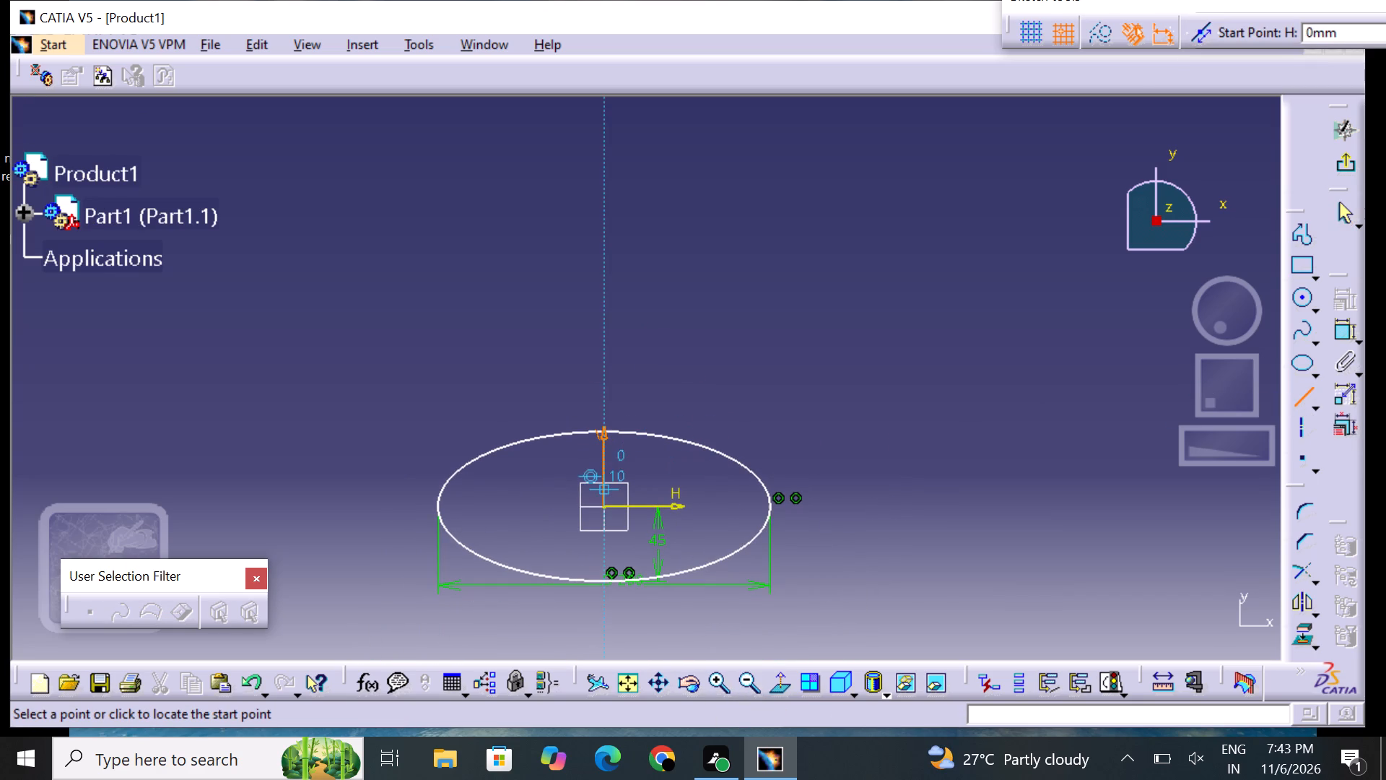
click(601, 507)
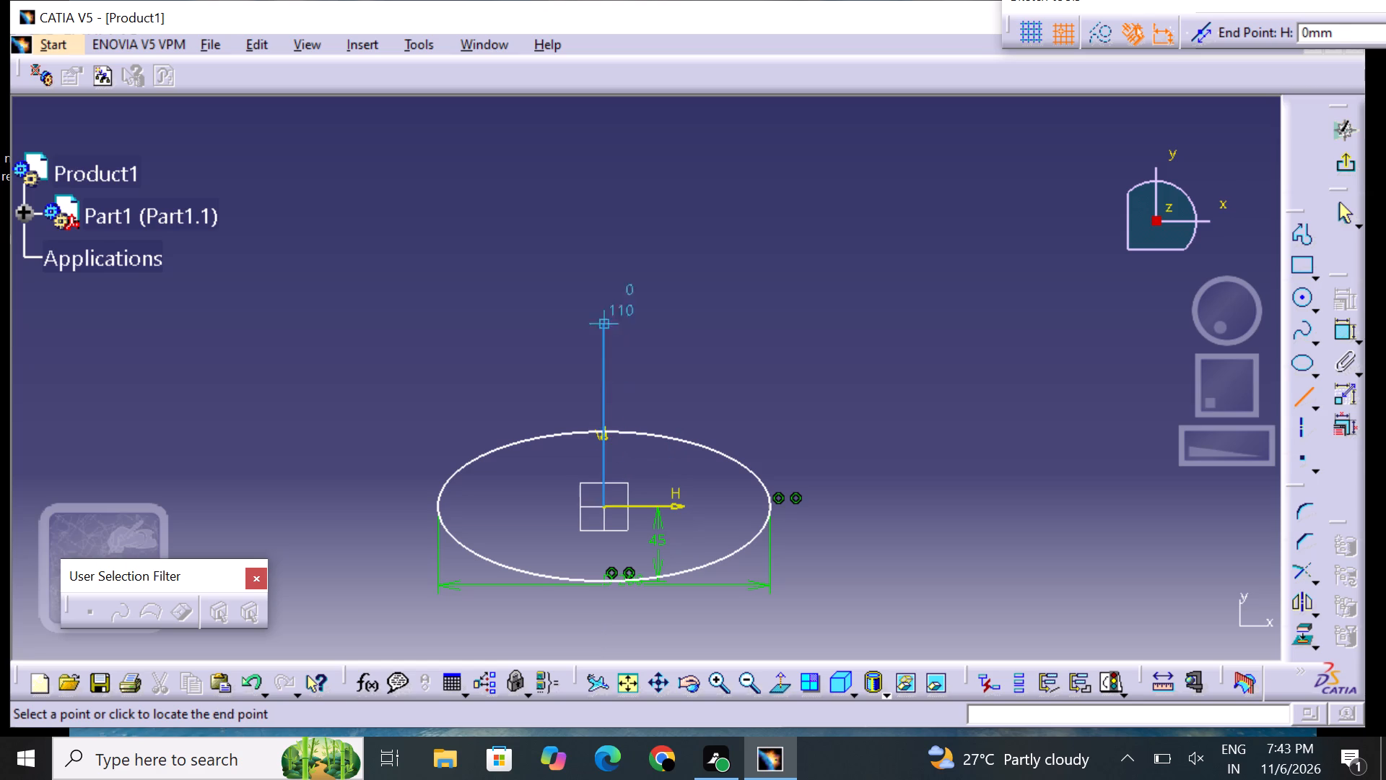
click(609, 136)
click(728, 265)
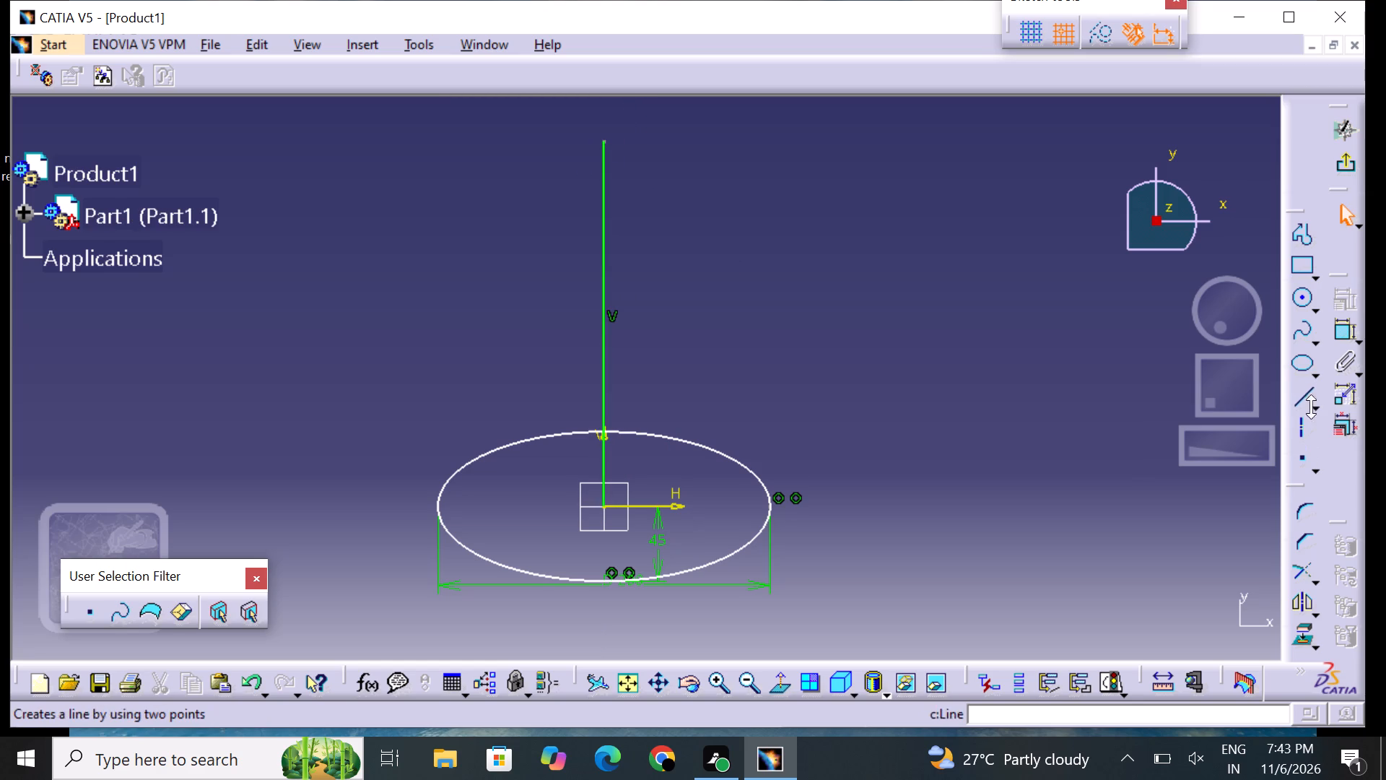
Quick Trim the part of the vertical line that lies inside the ellipse.
click(1309, 578)
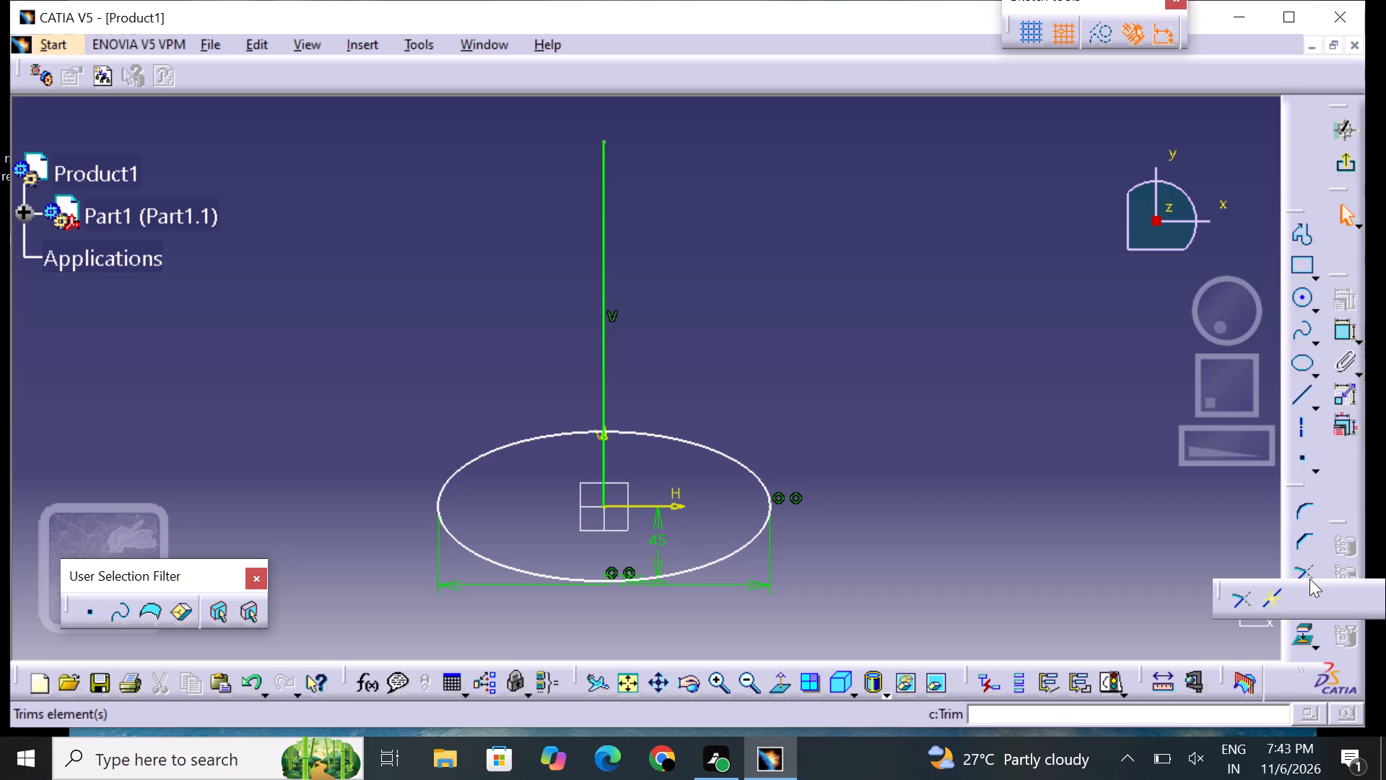
click(1297, 589)
click(1304, 600)
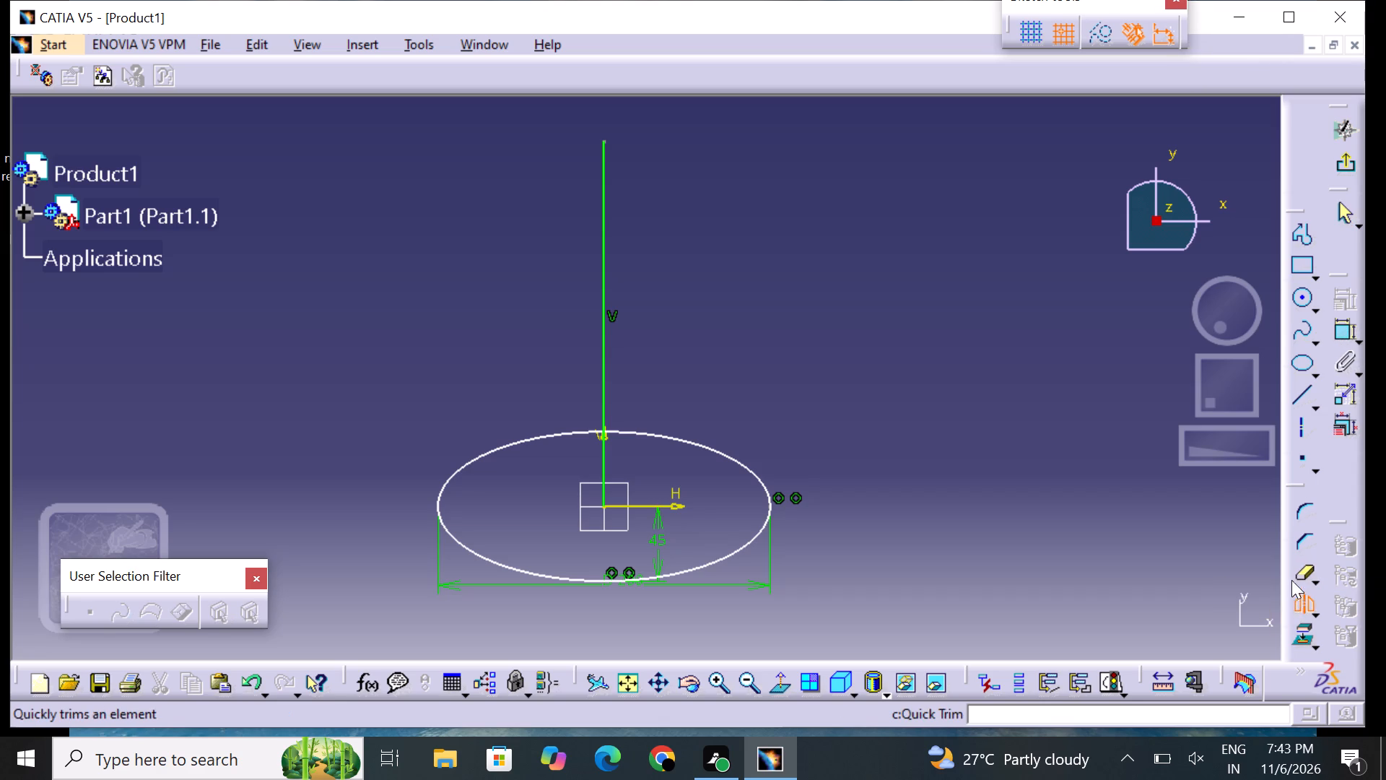
double_click(1294, 574)
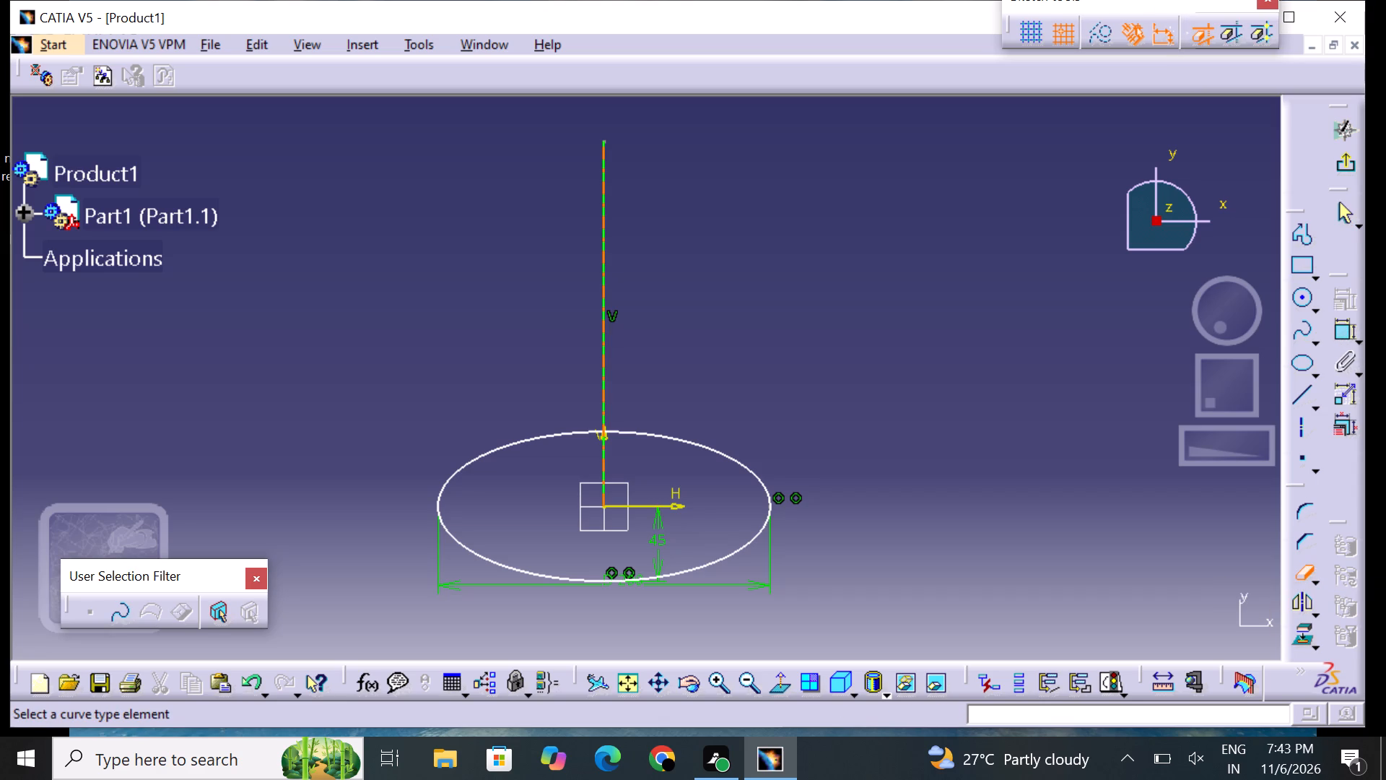
click(601, 460)
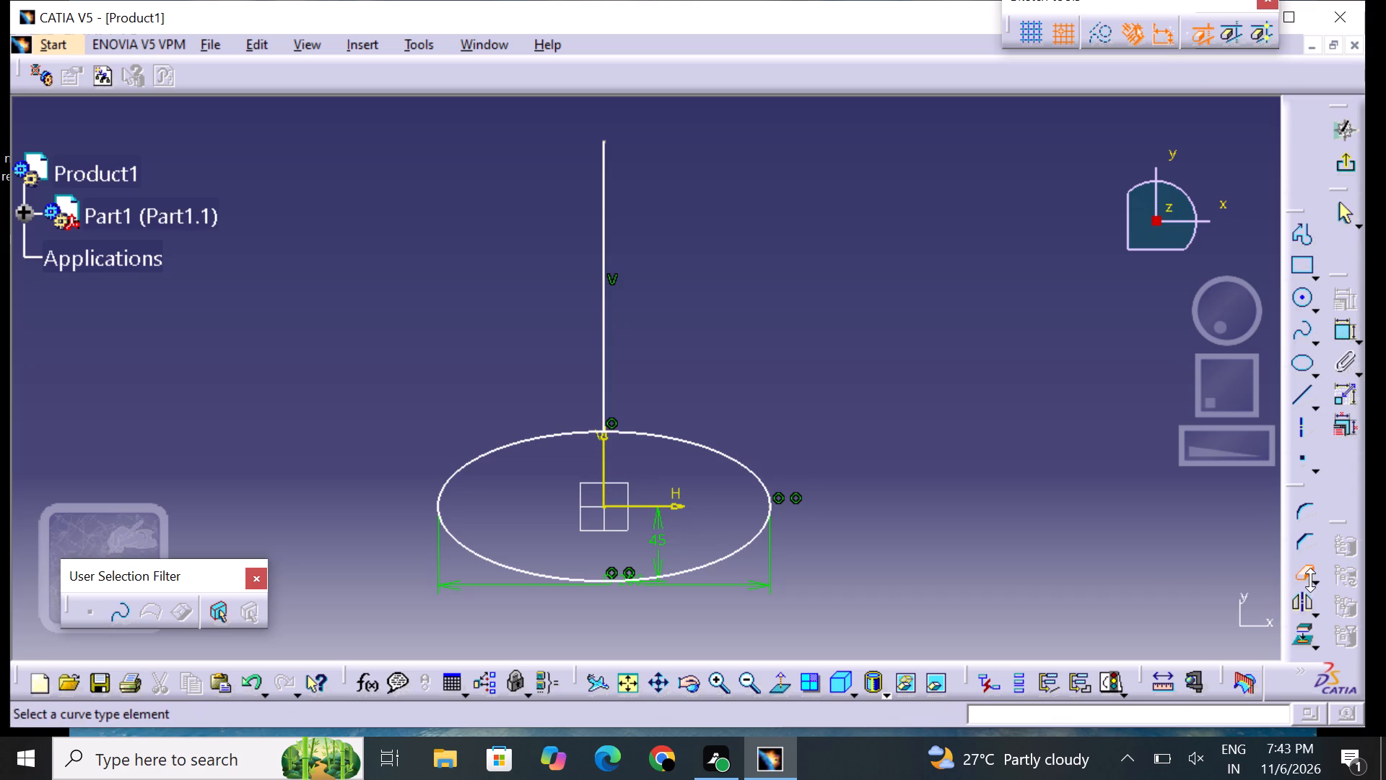
click(1306, 572)
Start a stepped profile at the vertical line's top end, going about 50 mm right, 20 mm down, 60 mm right, 10 mm down, 50 mm left.
middle_drag(893, 406, 884, 433)
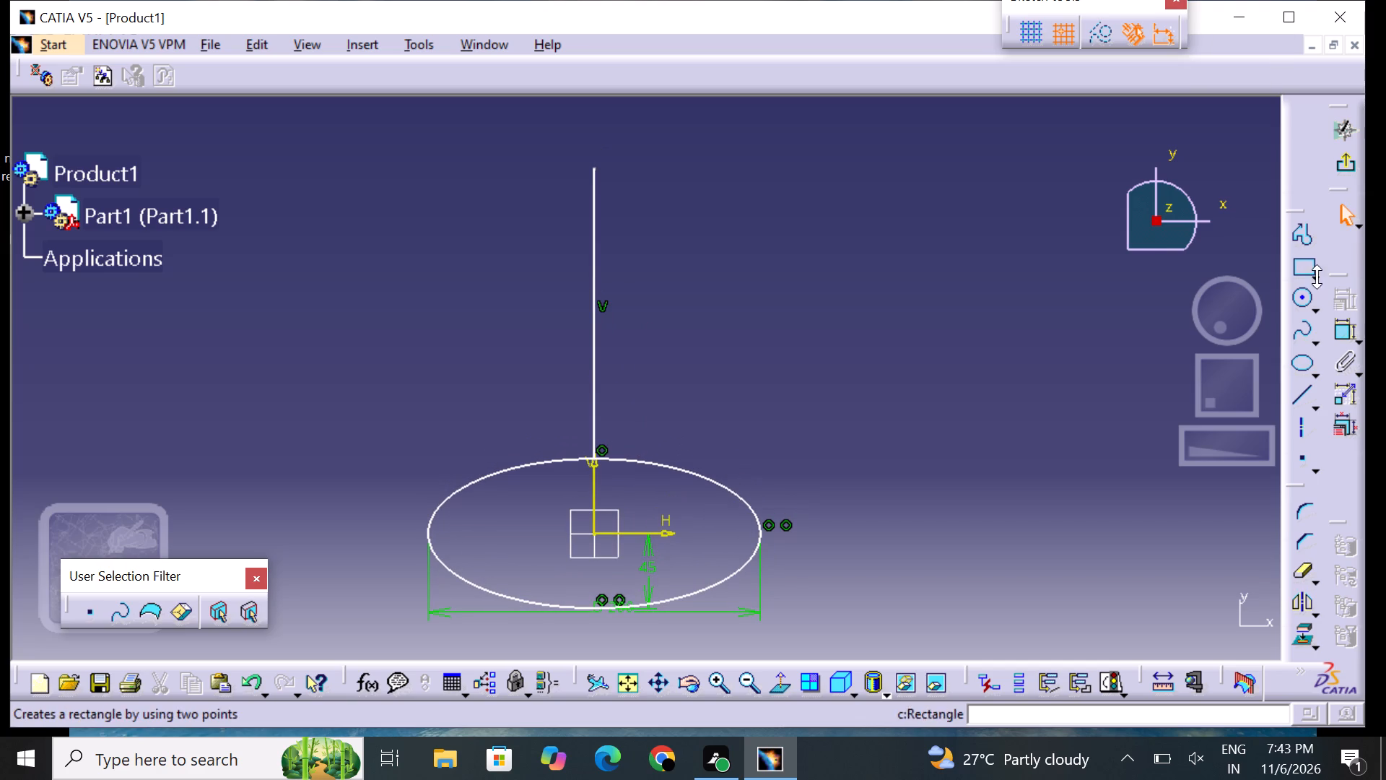
click(1295, 237)
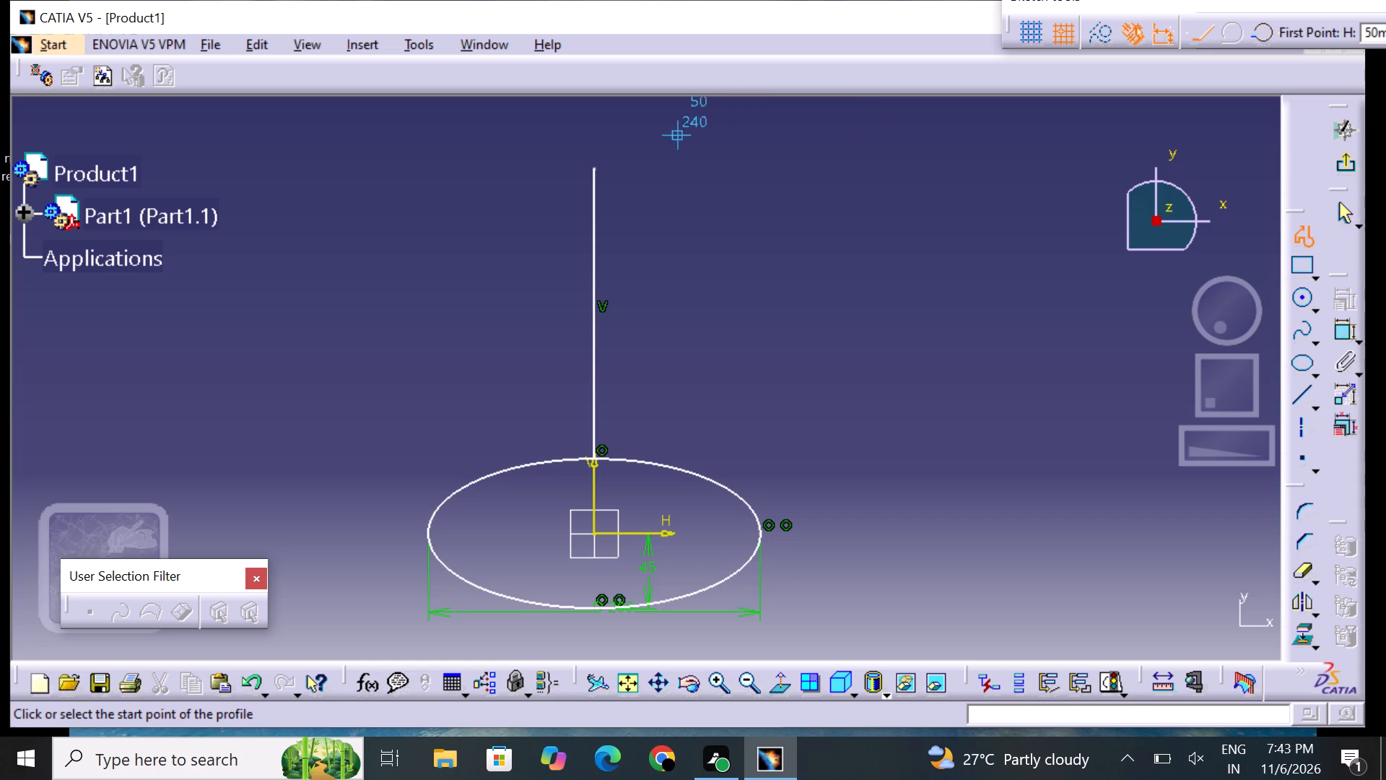
click(584, 172)
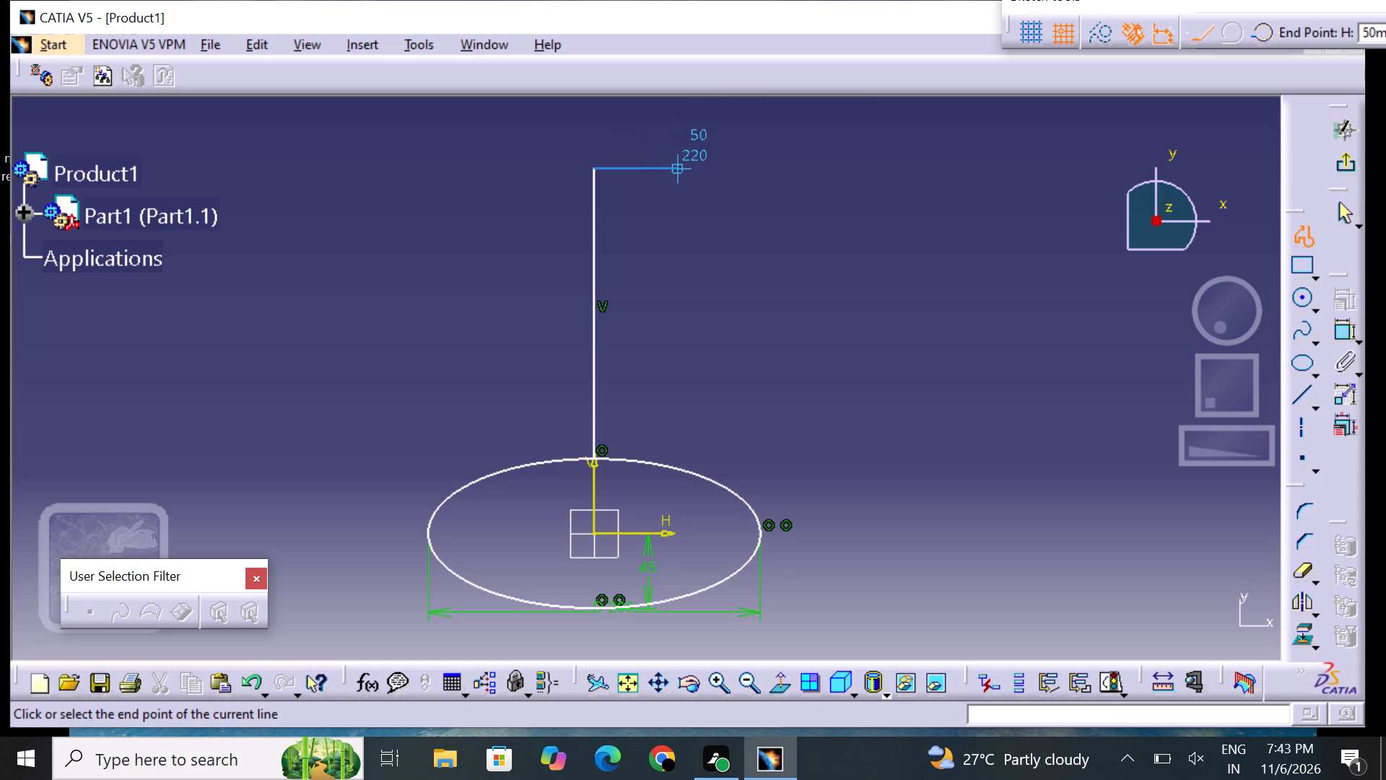
click(678, 165)
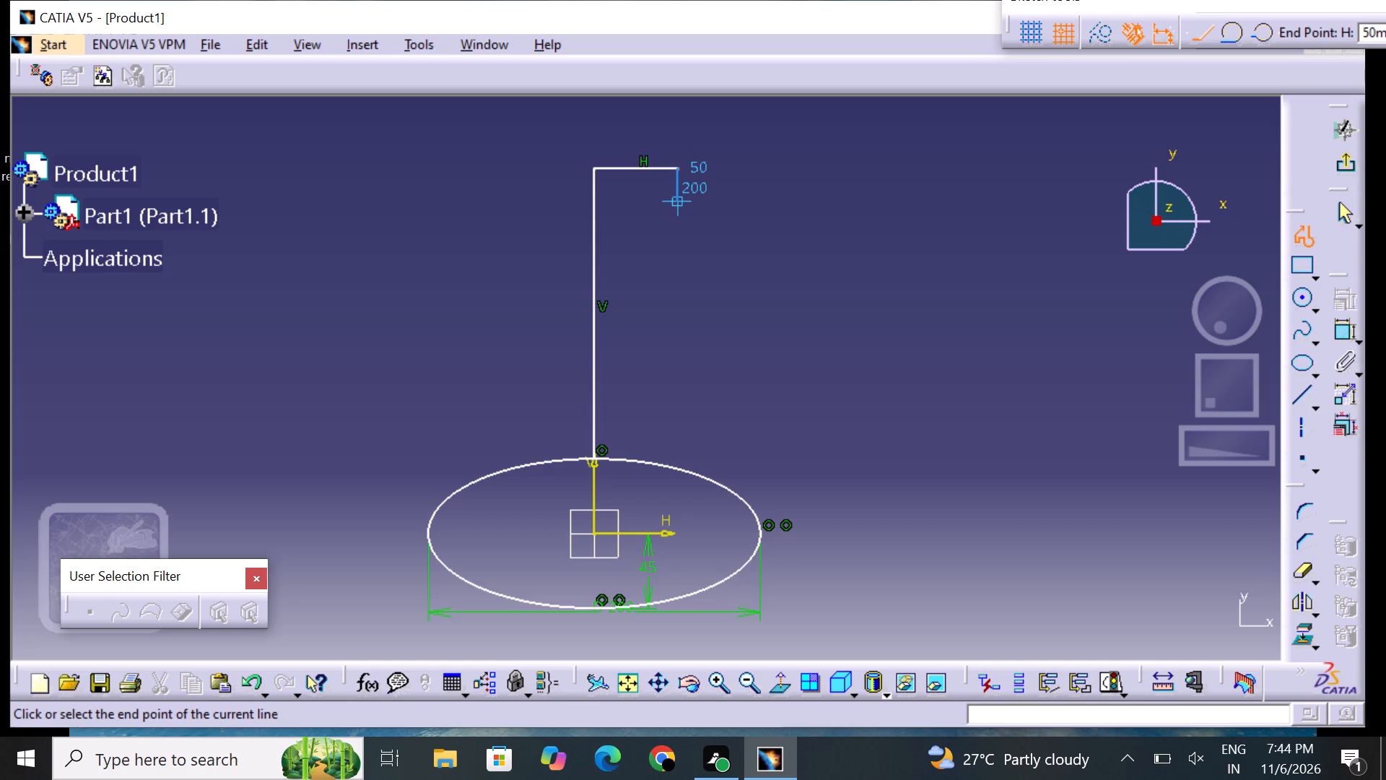
click(674, 199)
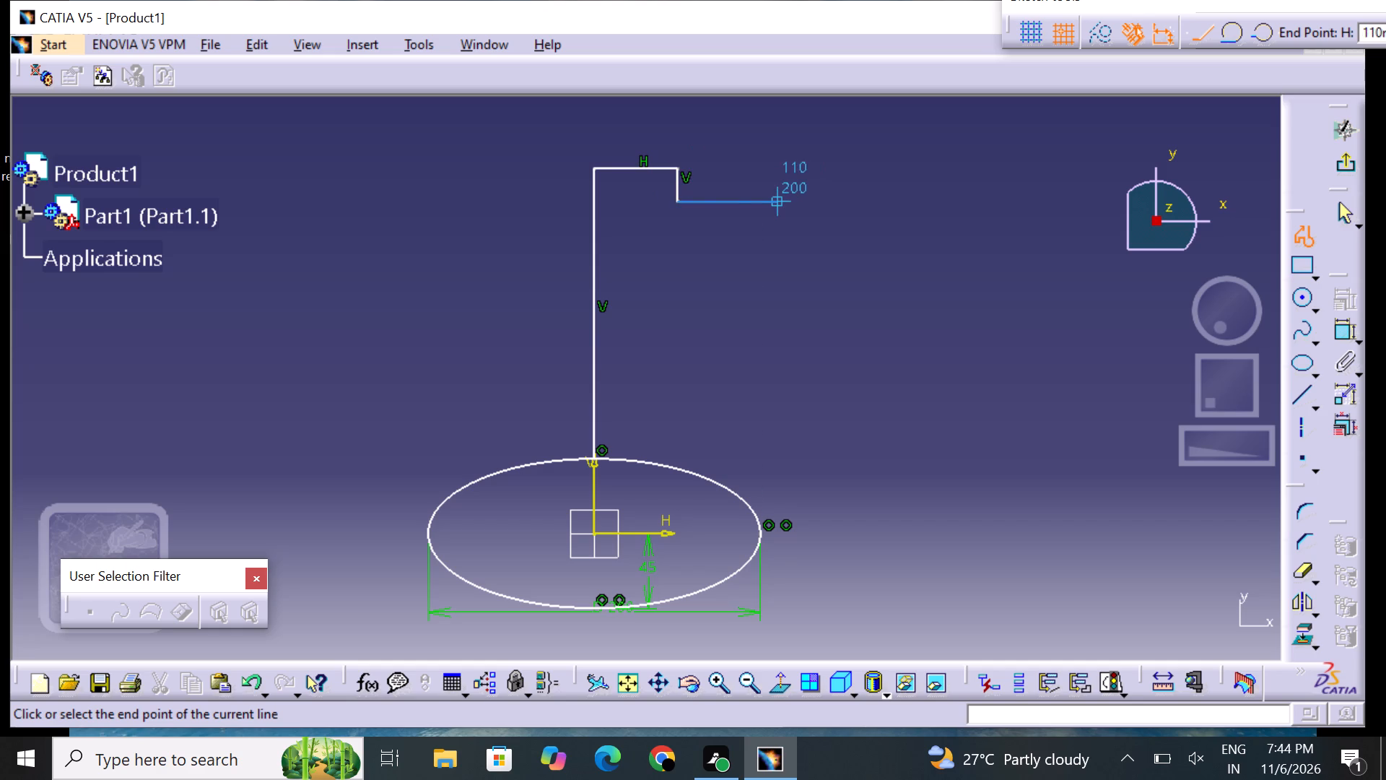
click(781, 198)
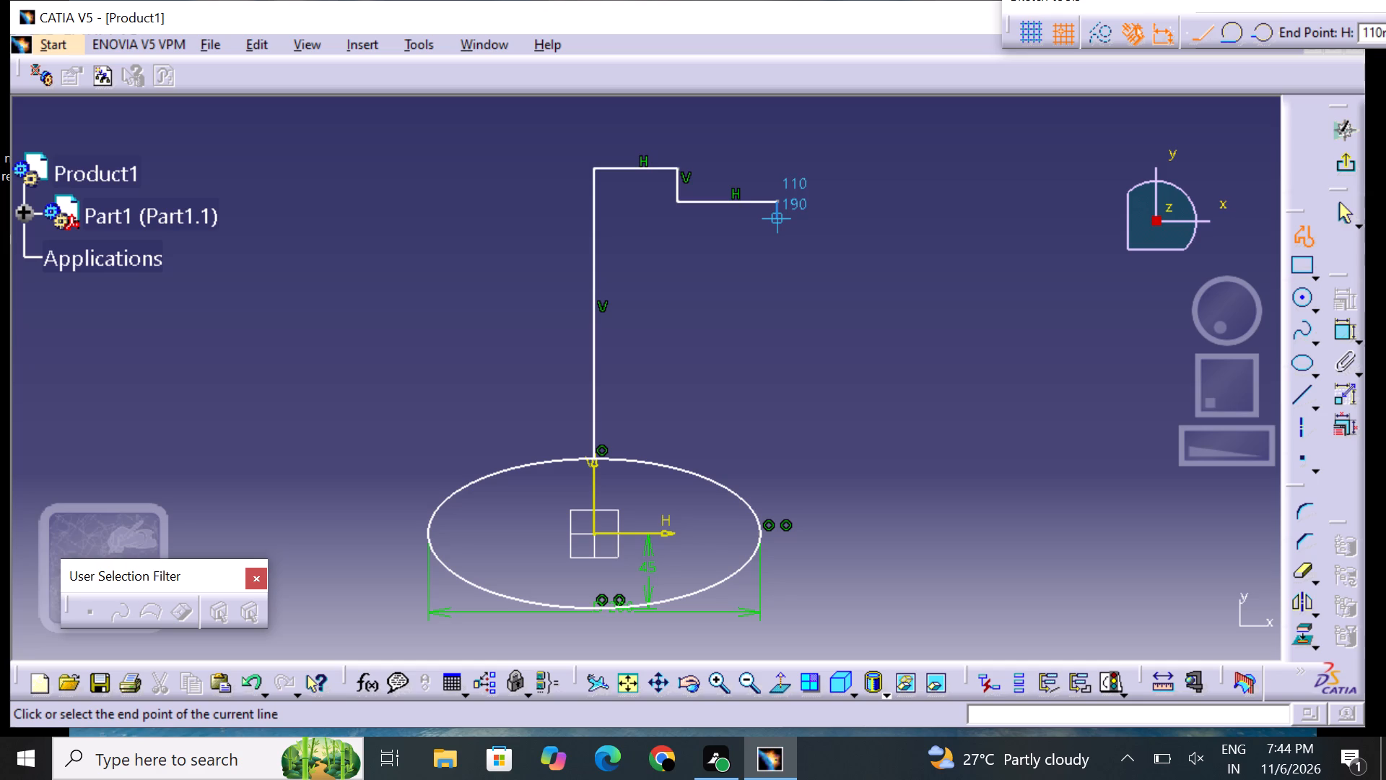
click(779, 222)
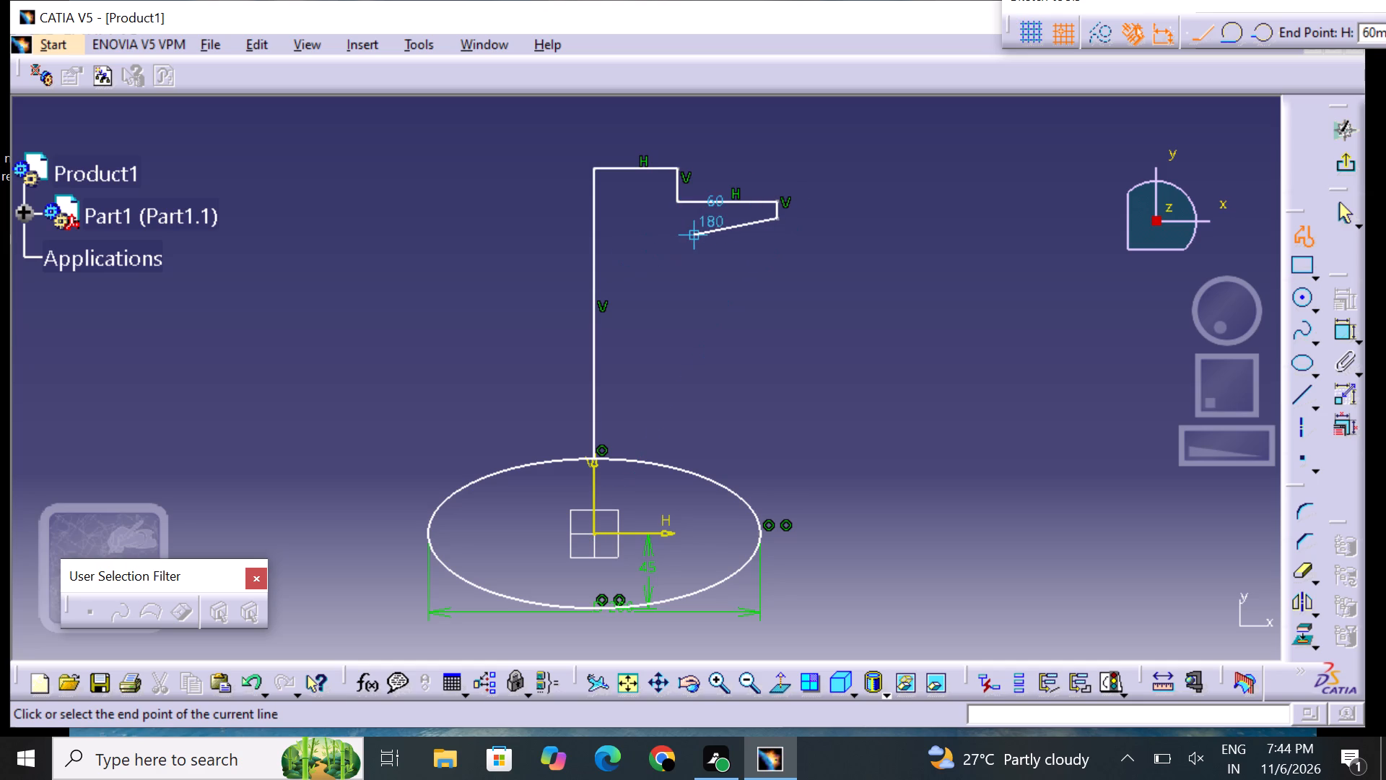
click(696, 222)
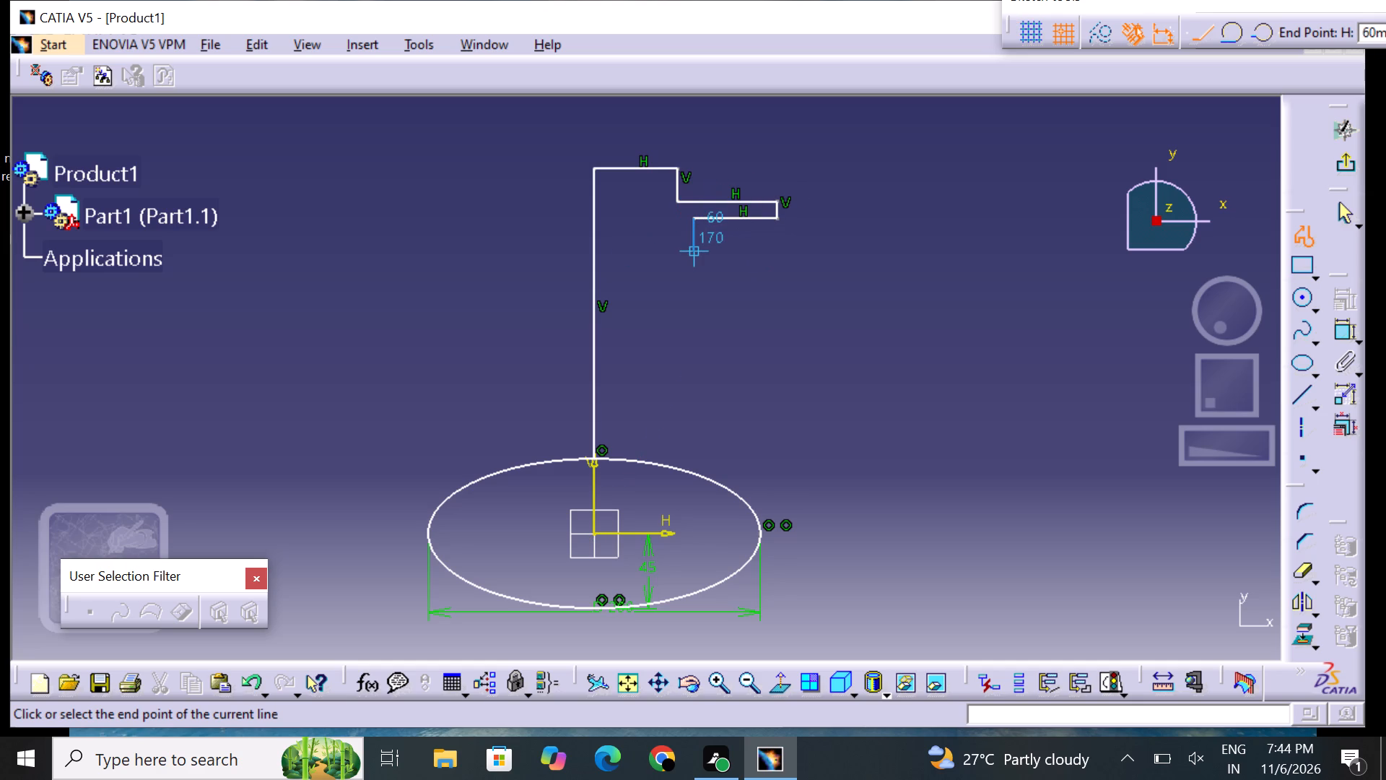
Continue the profile downward with two rectangular teeth about 30 mm and 20 mm long, each 20 mm thick and preceded by a 20 mm drop.
click(698, 257)
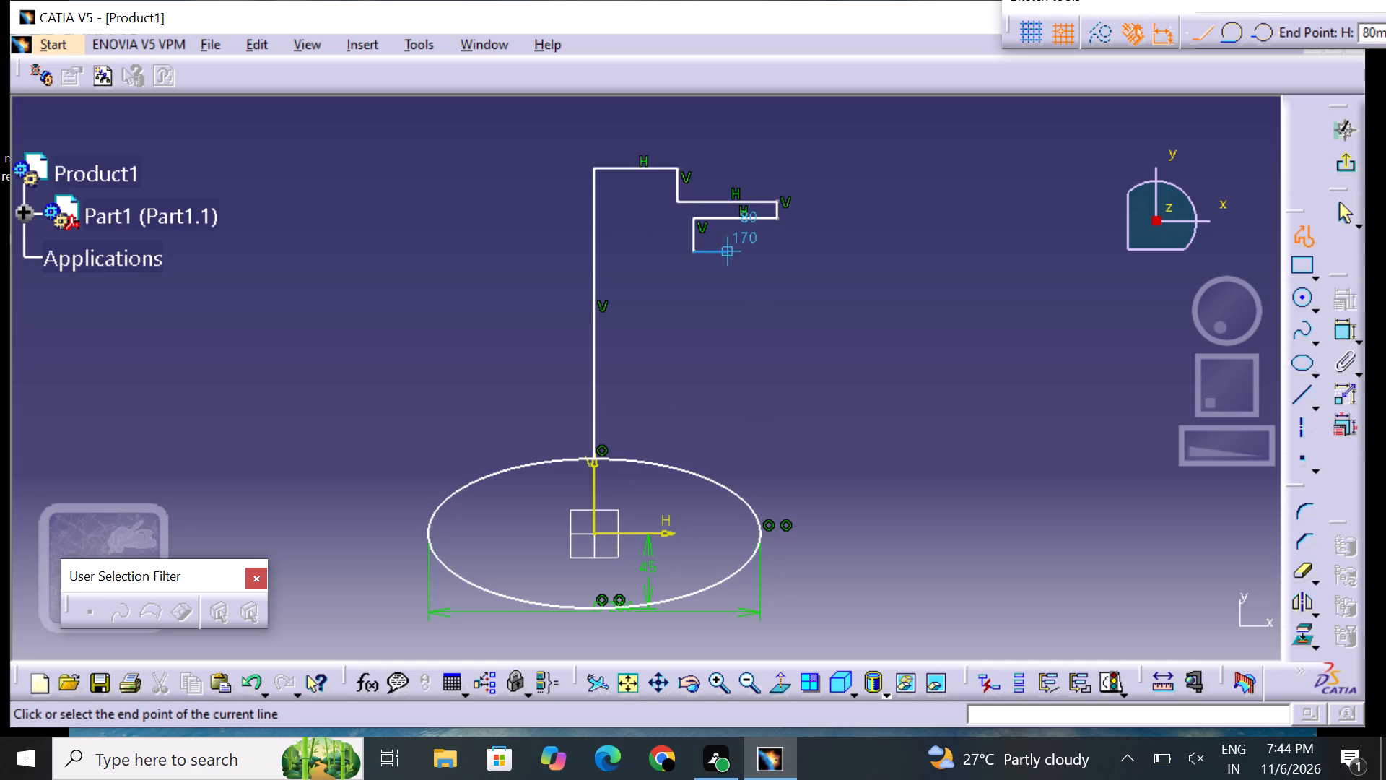
click(738, 245)
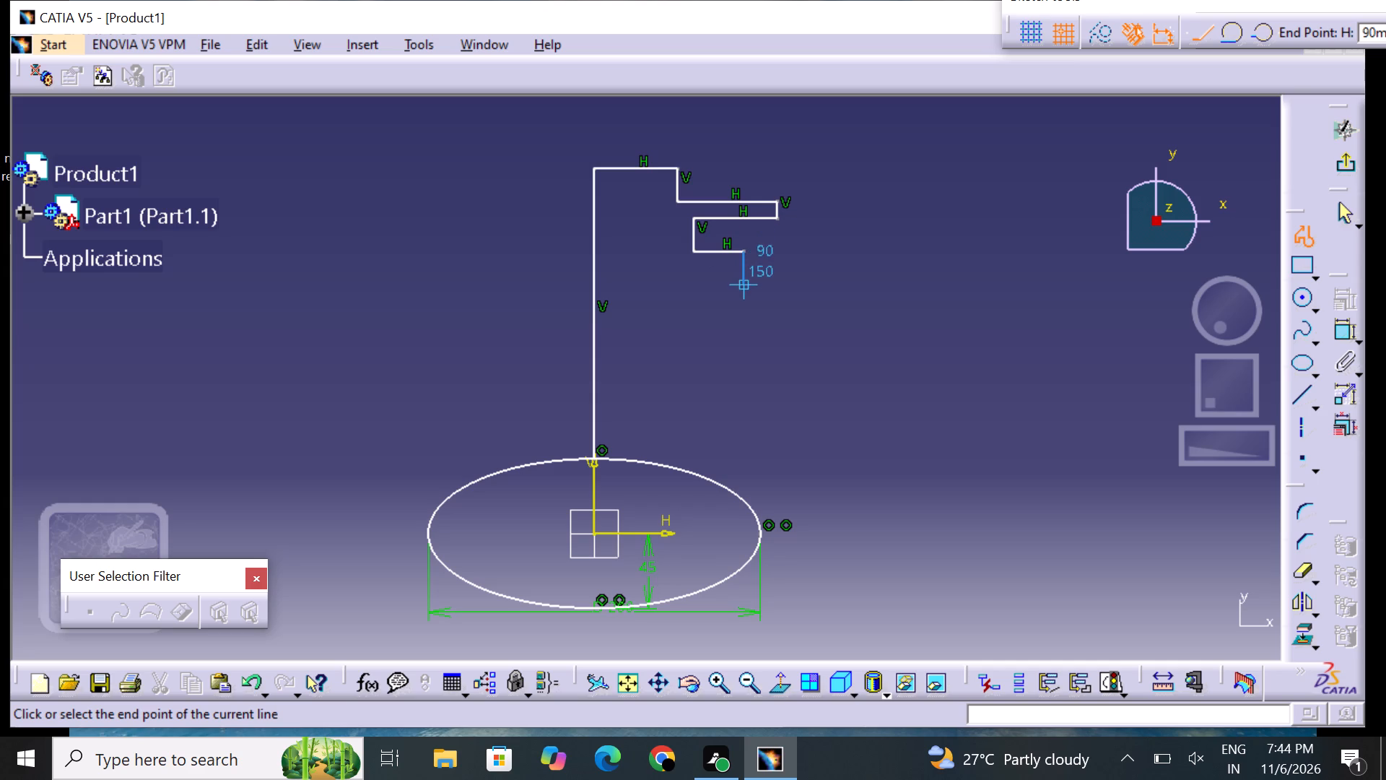
click(739, 283)
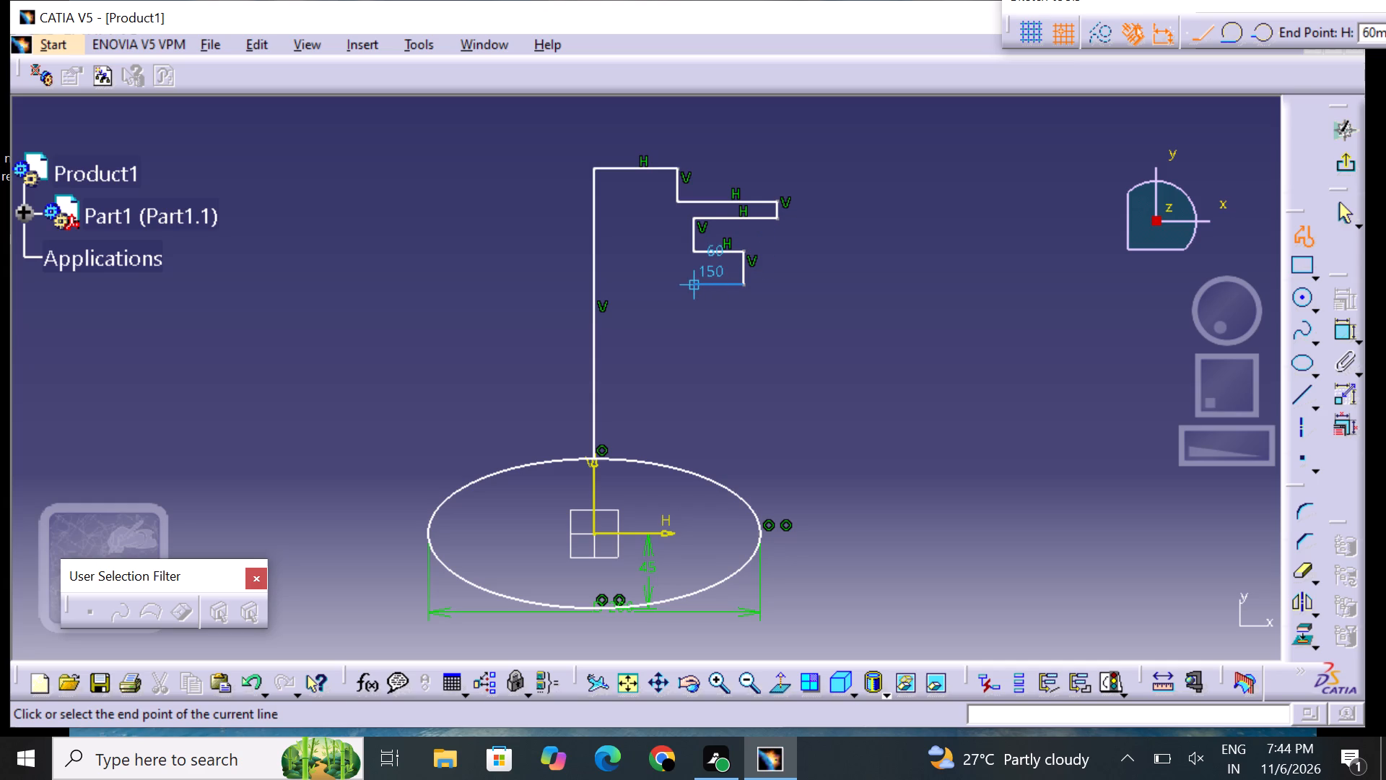
click(693, 281)
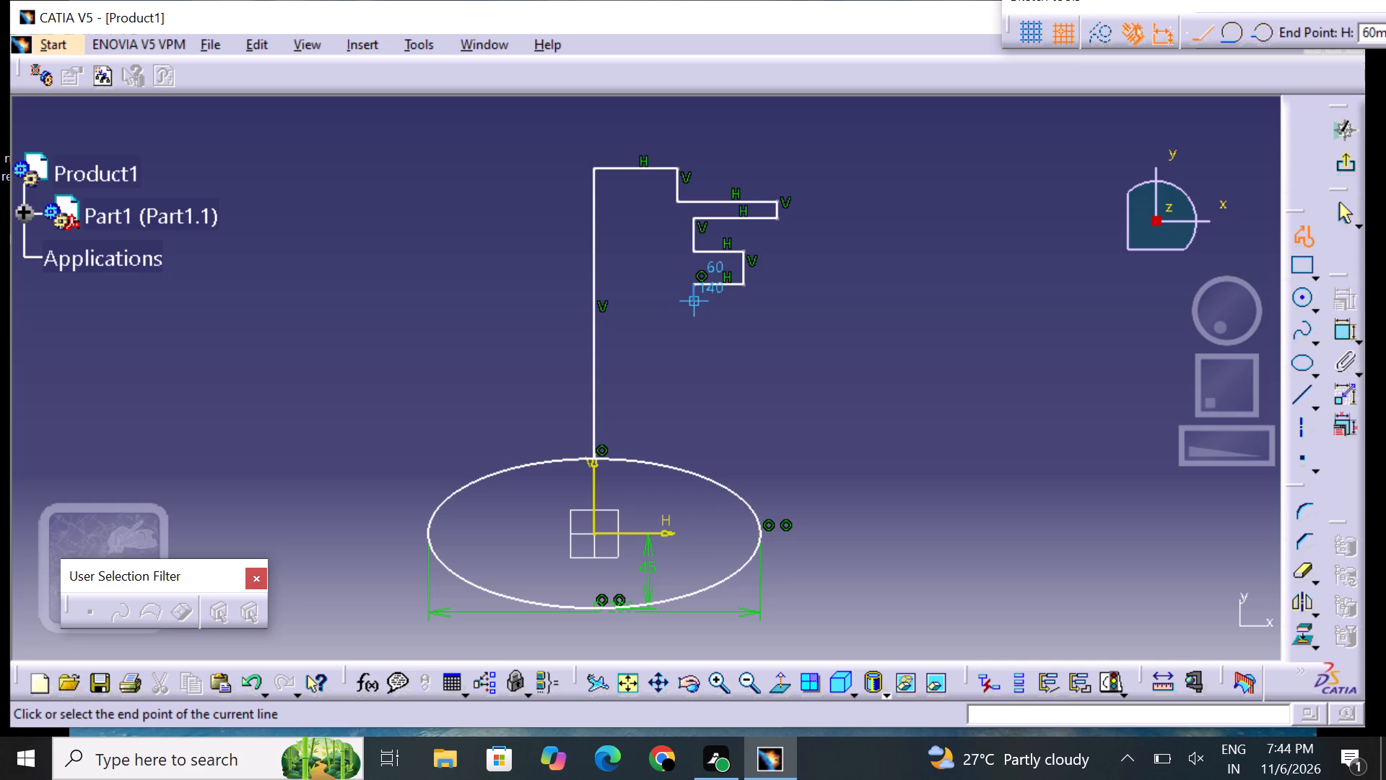
click(694, 313)
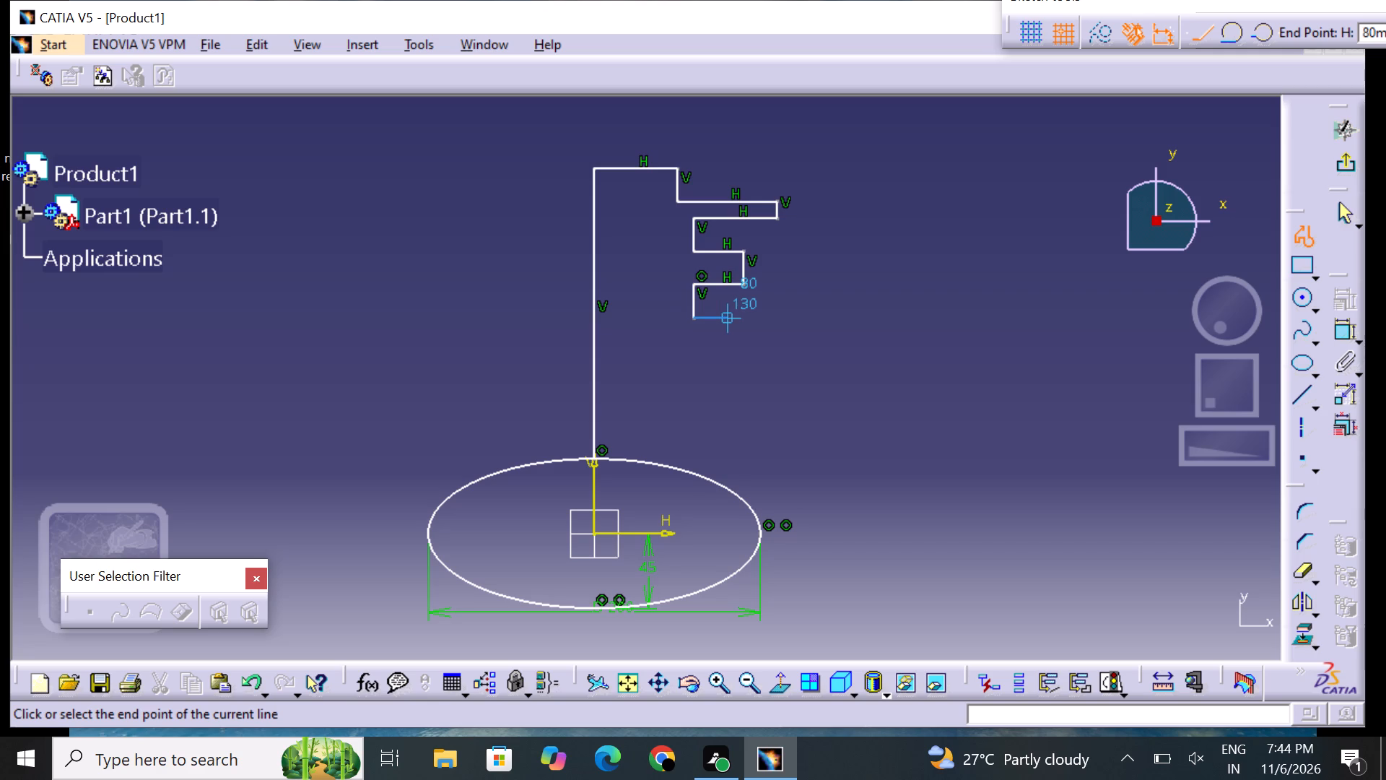
click(728, 310)
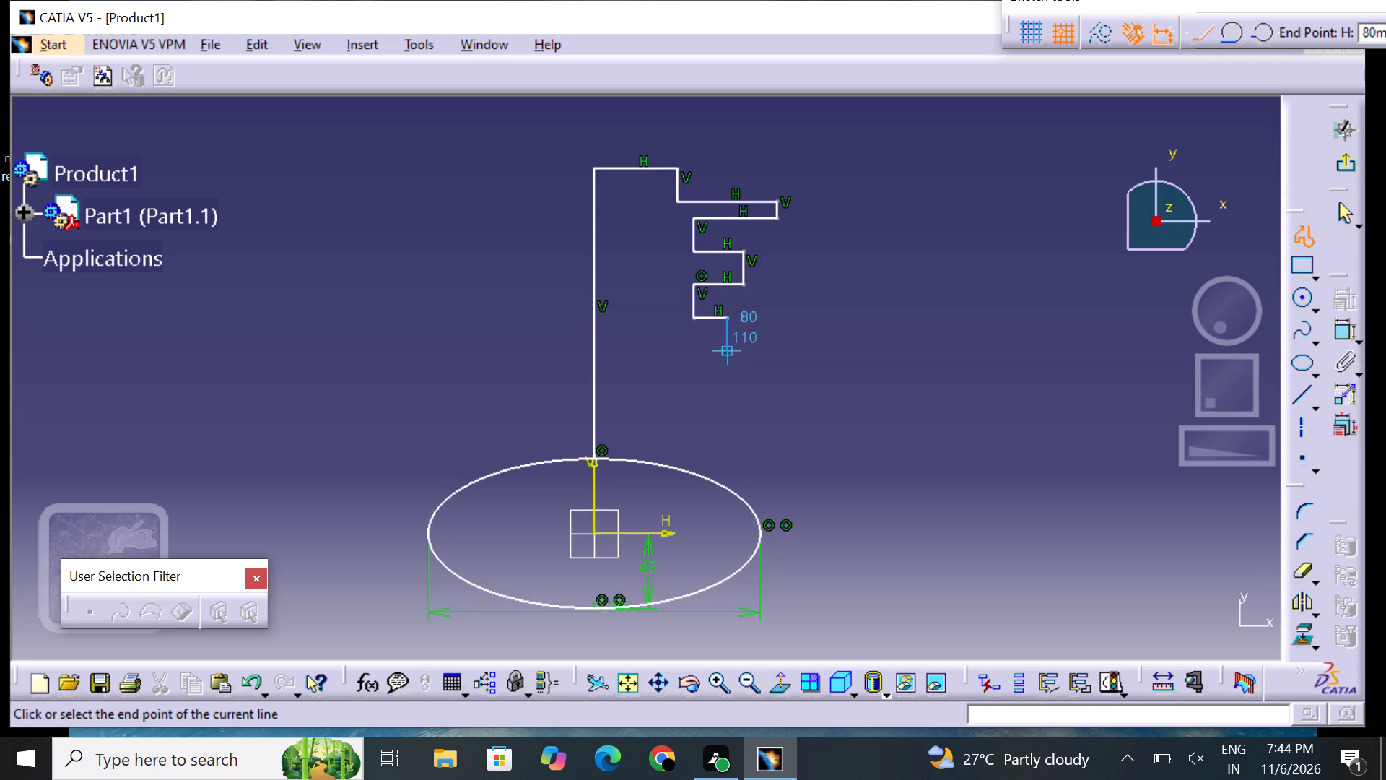
click(730, 350)
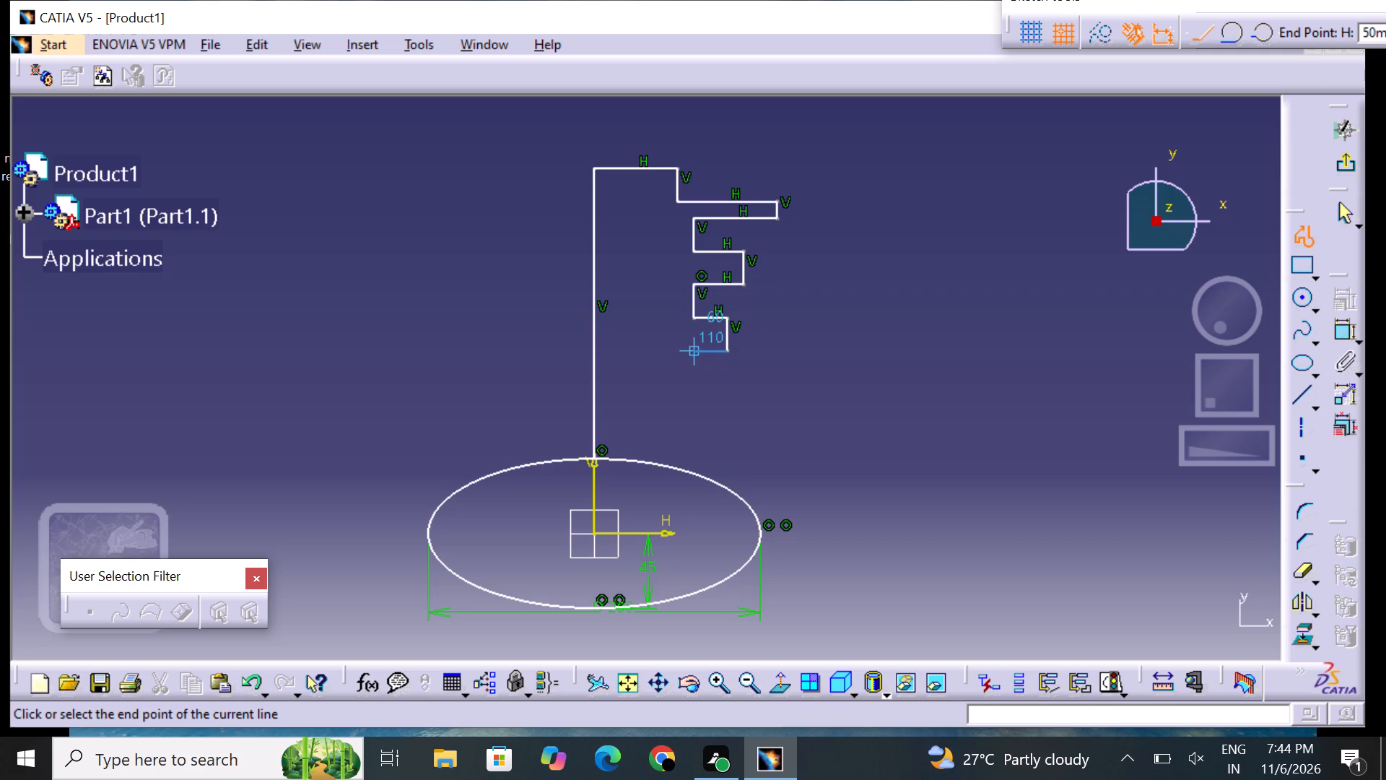
click(694, 342)
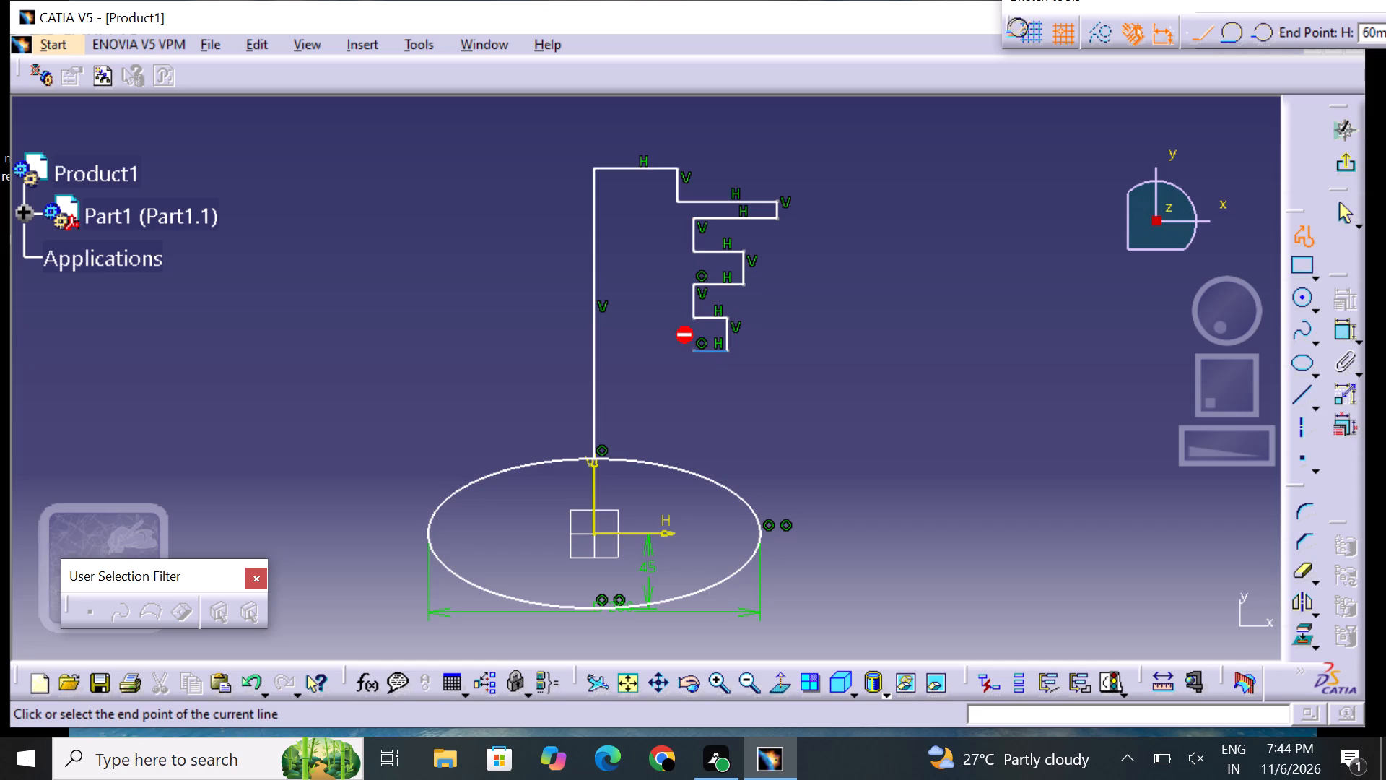
Finish the profile about 20 mm down, 40 mm right, 10 mm down, 50 mm left, and straight down onto the ellipse.
click(695, 382)
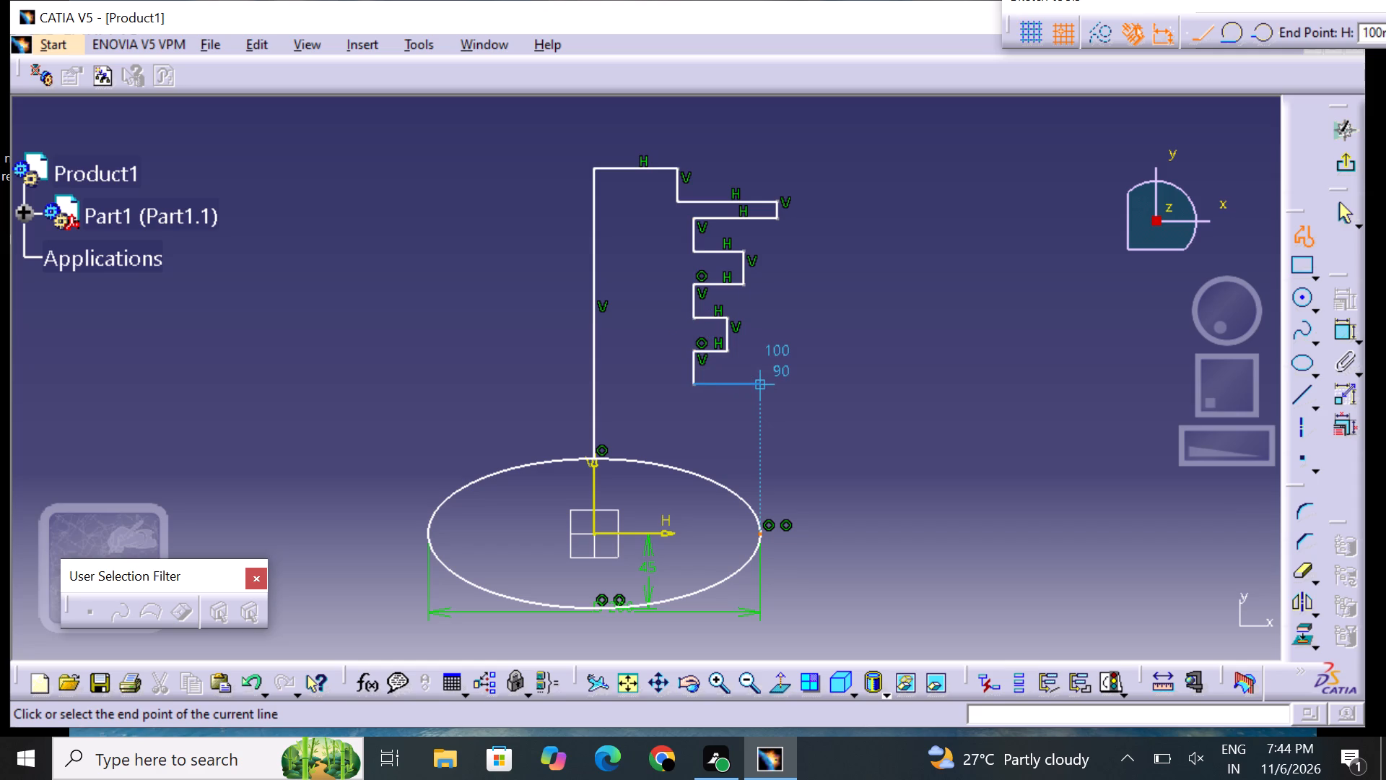
click(764, 383)
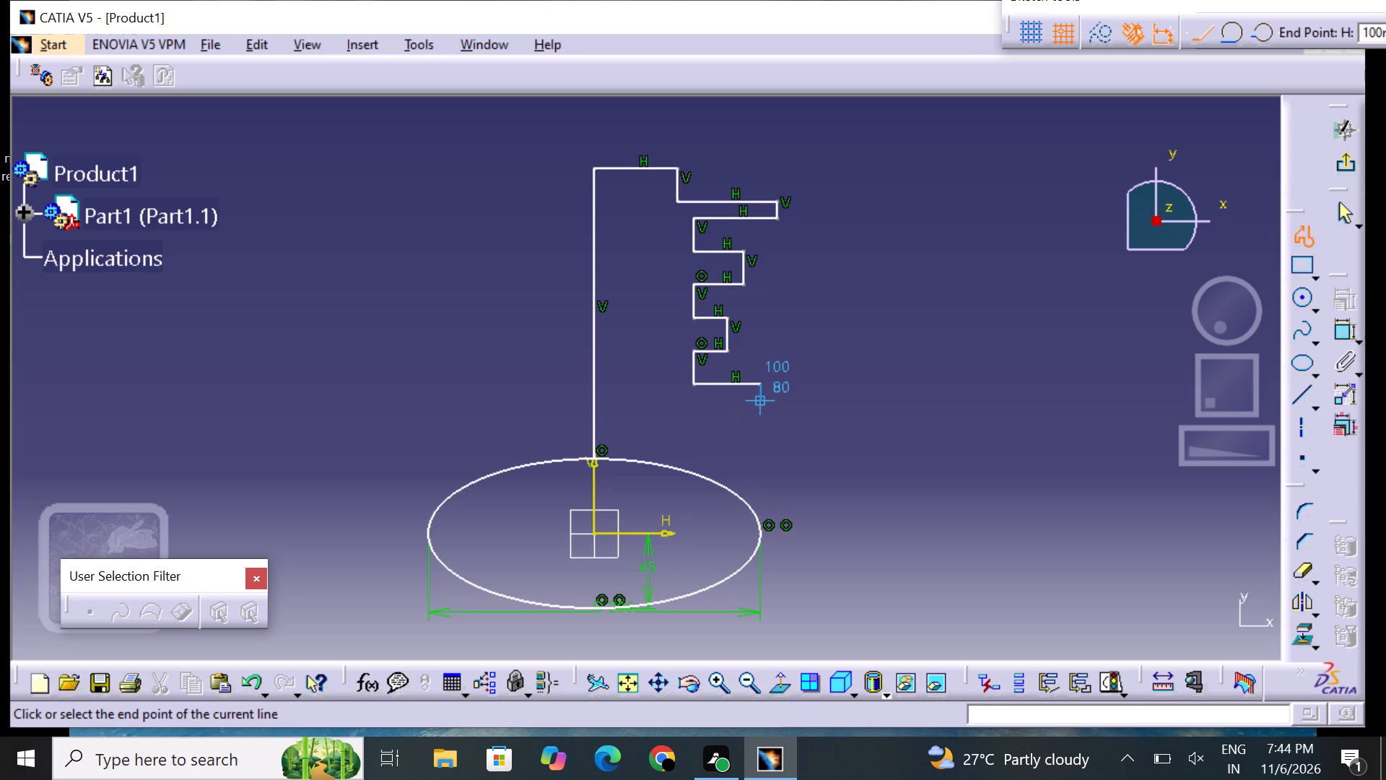
click(752, 411)
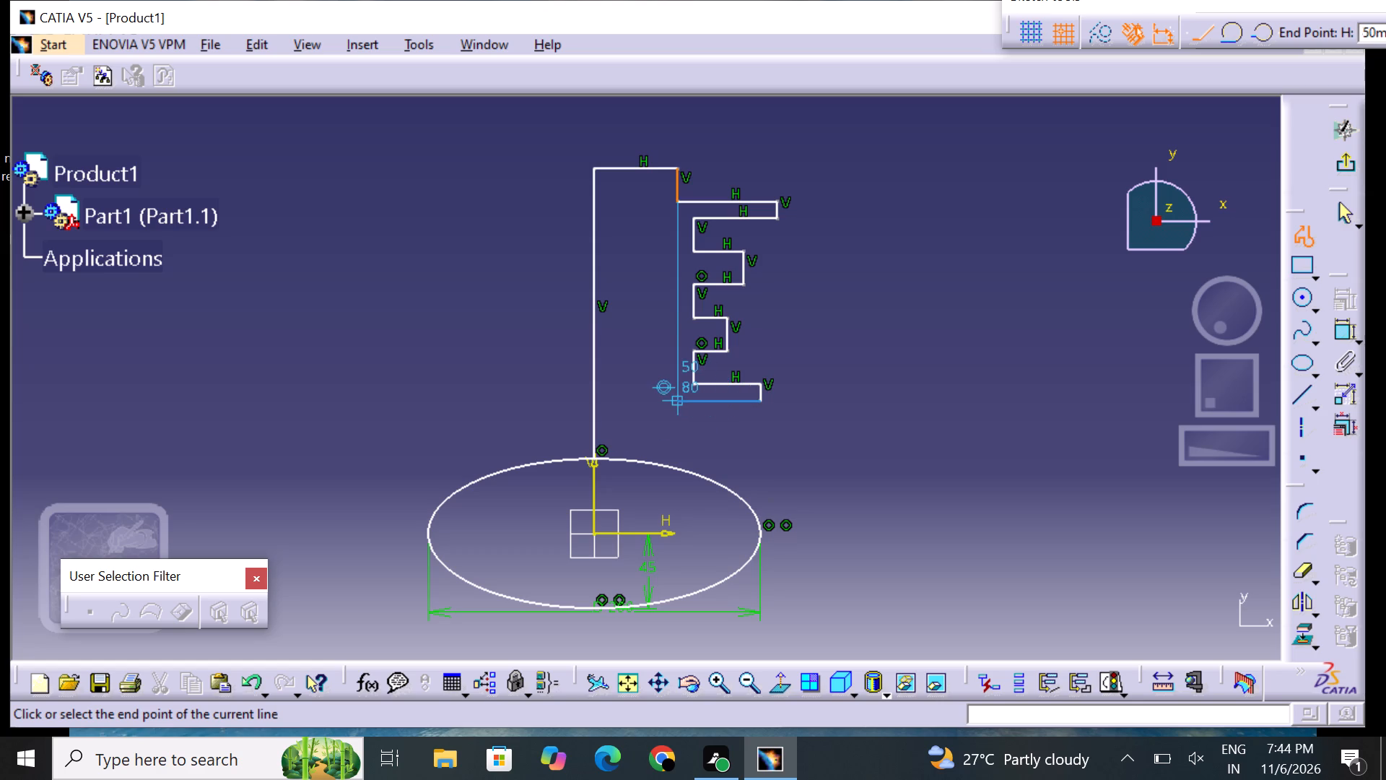
click(674, 401)
click(676, 468)
key(Escape)
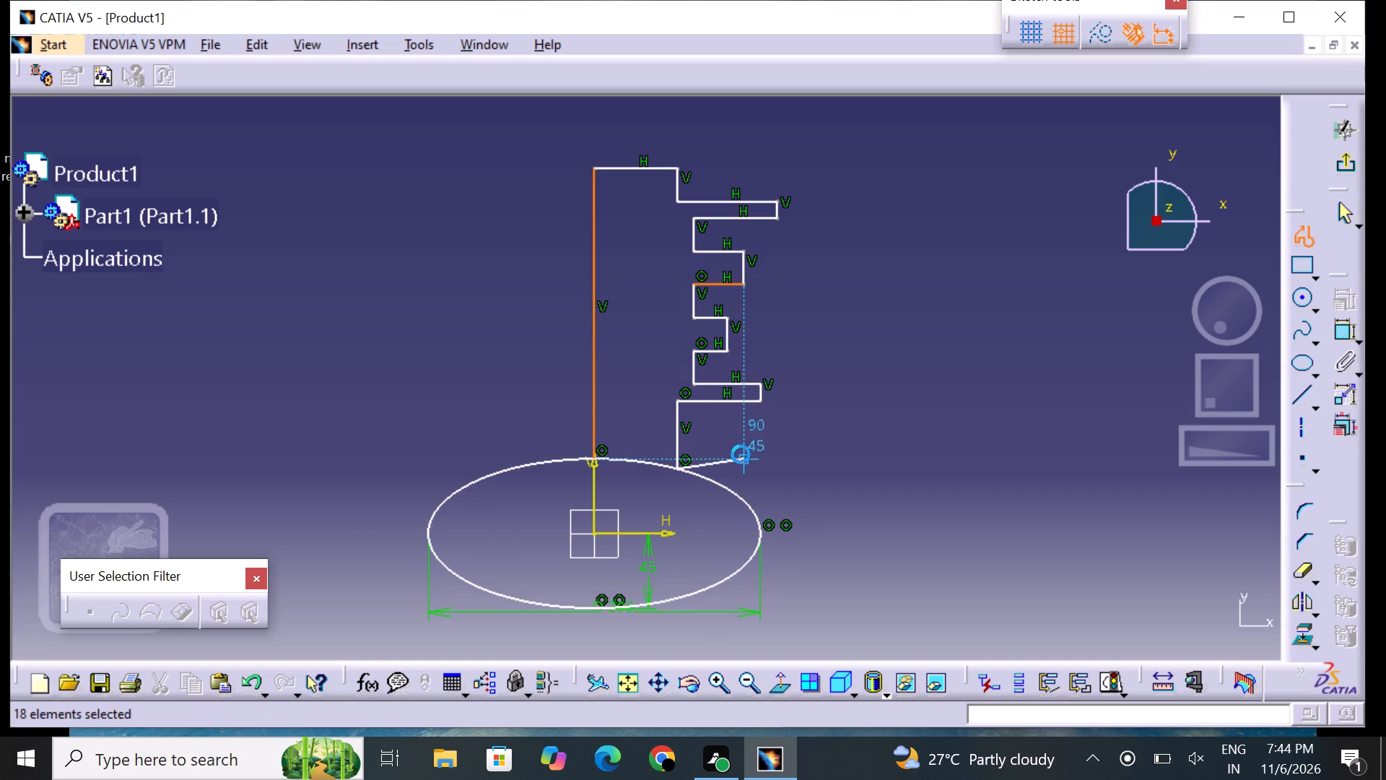
key(Escape)
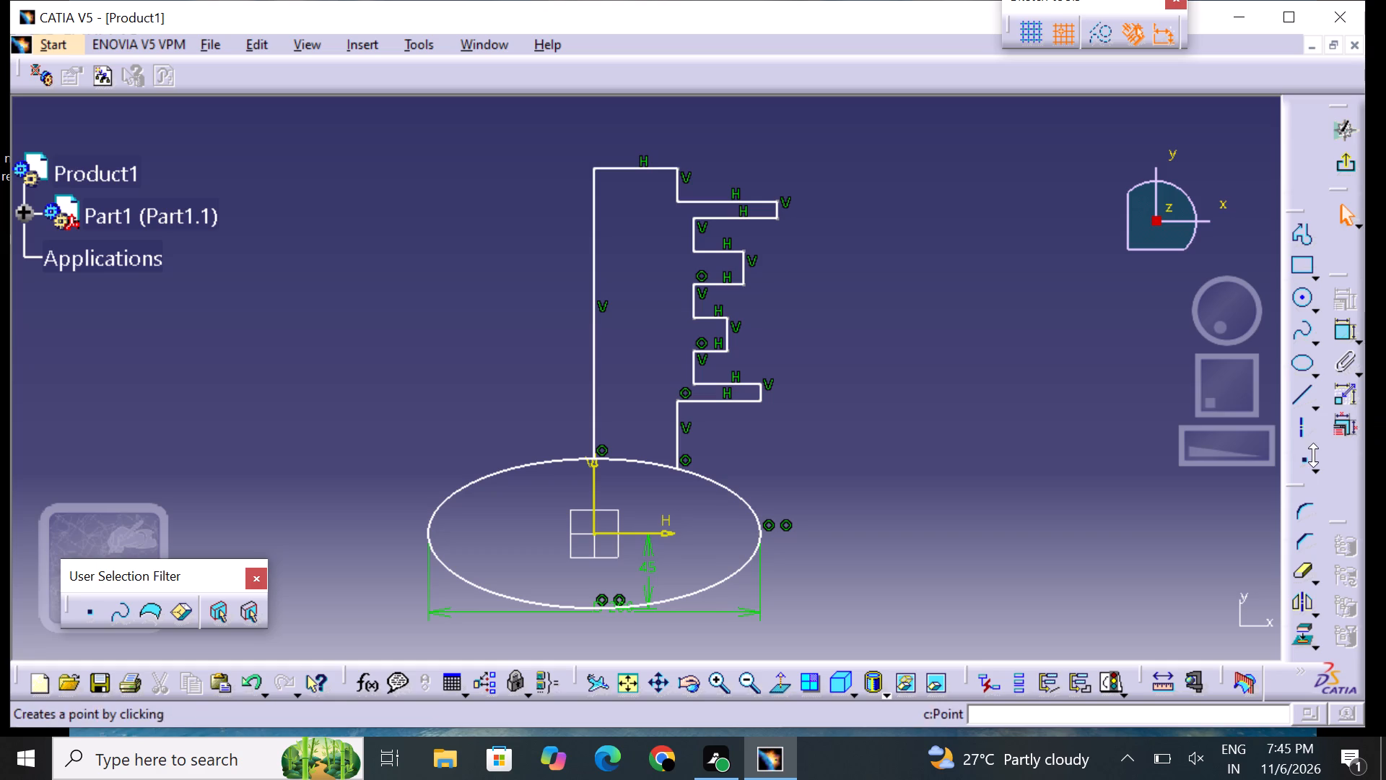
Round the corner between the profile's top edge and the adjoining short vertical edge with a 20 mm radius.
click(1299, 502)
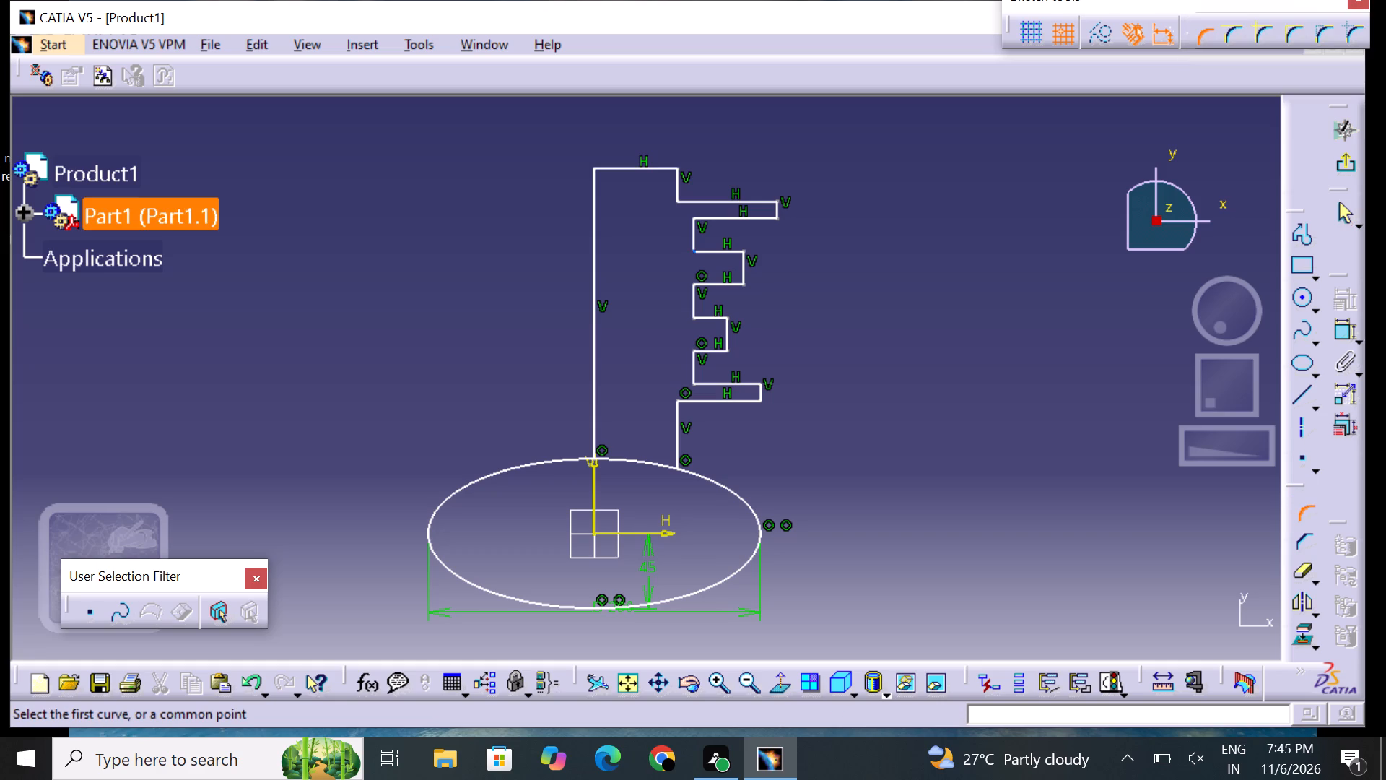
click(641, 168)
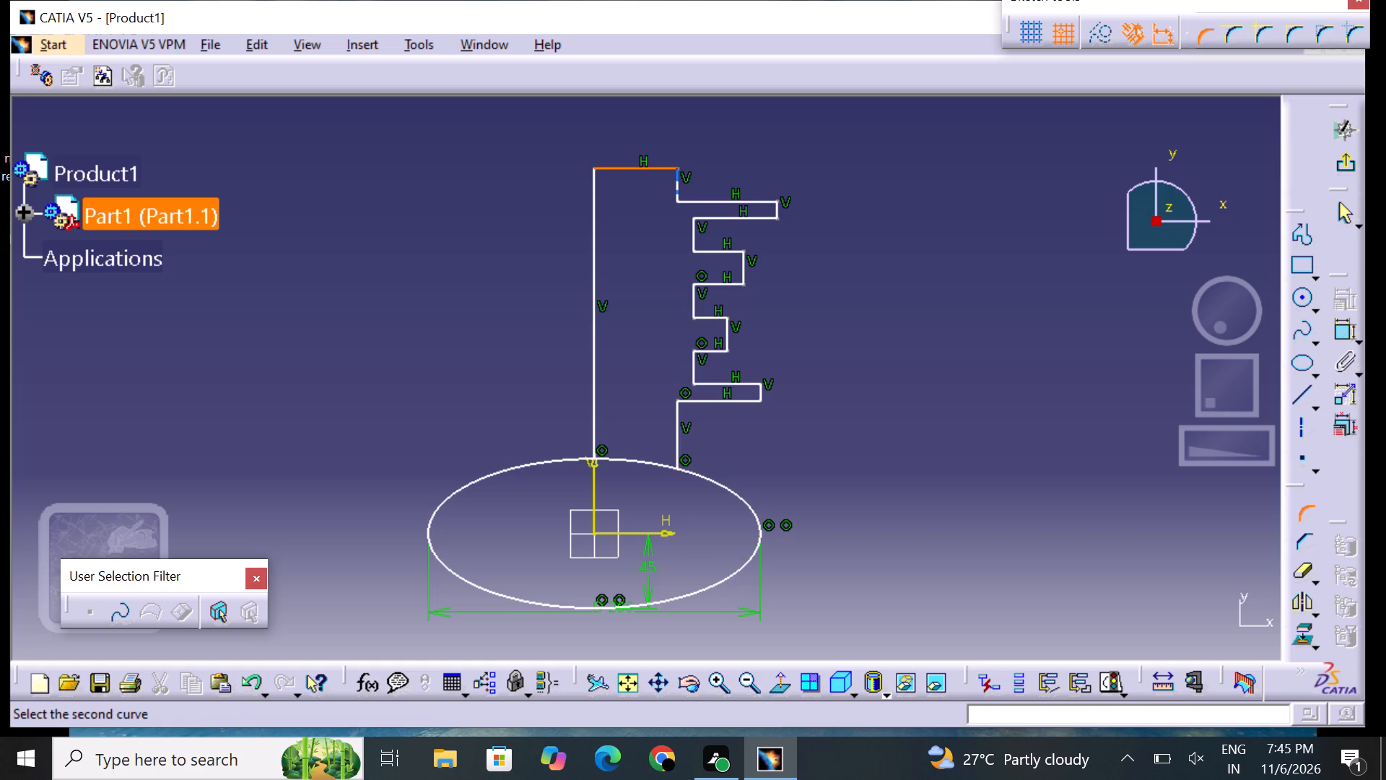
click(681, 185)
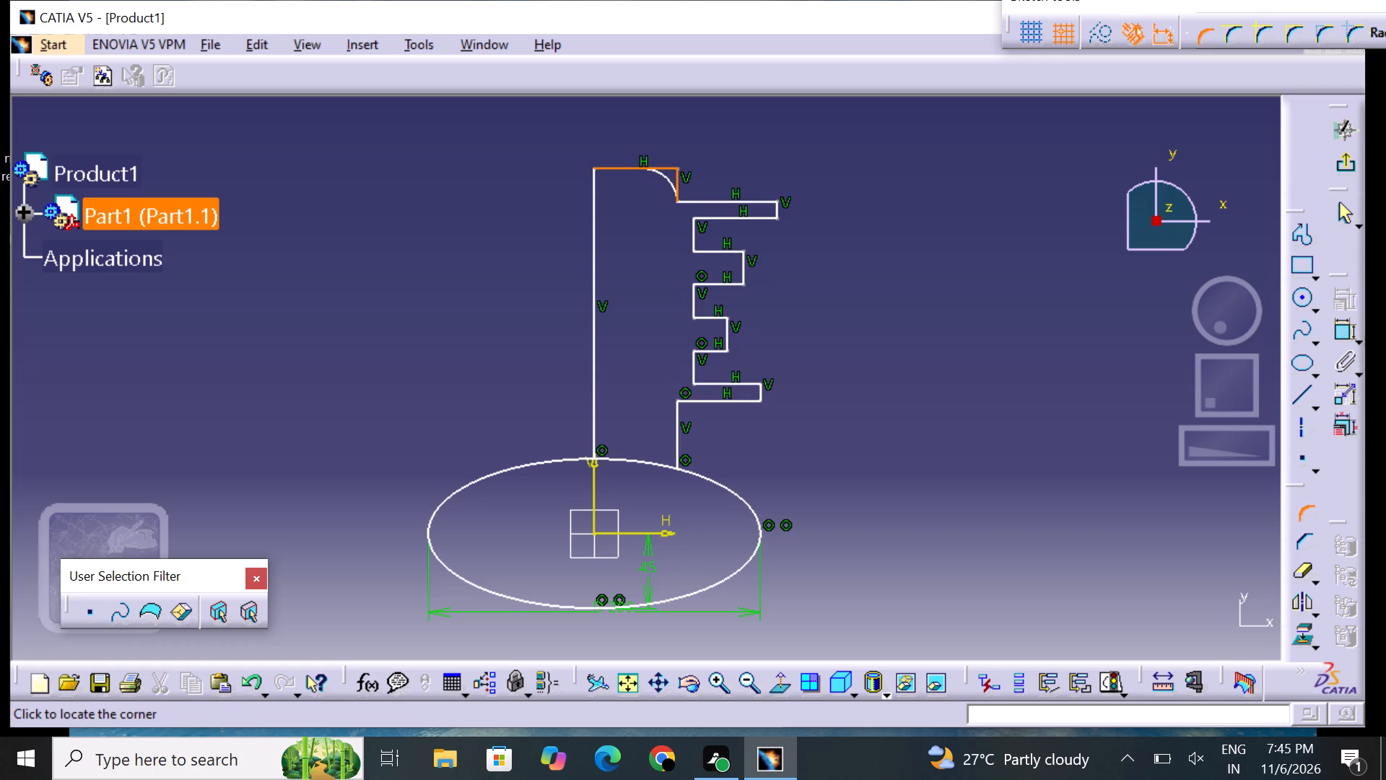
click(666, 174)
double_click(655, 182)
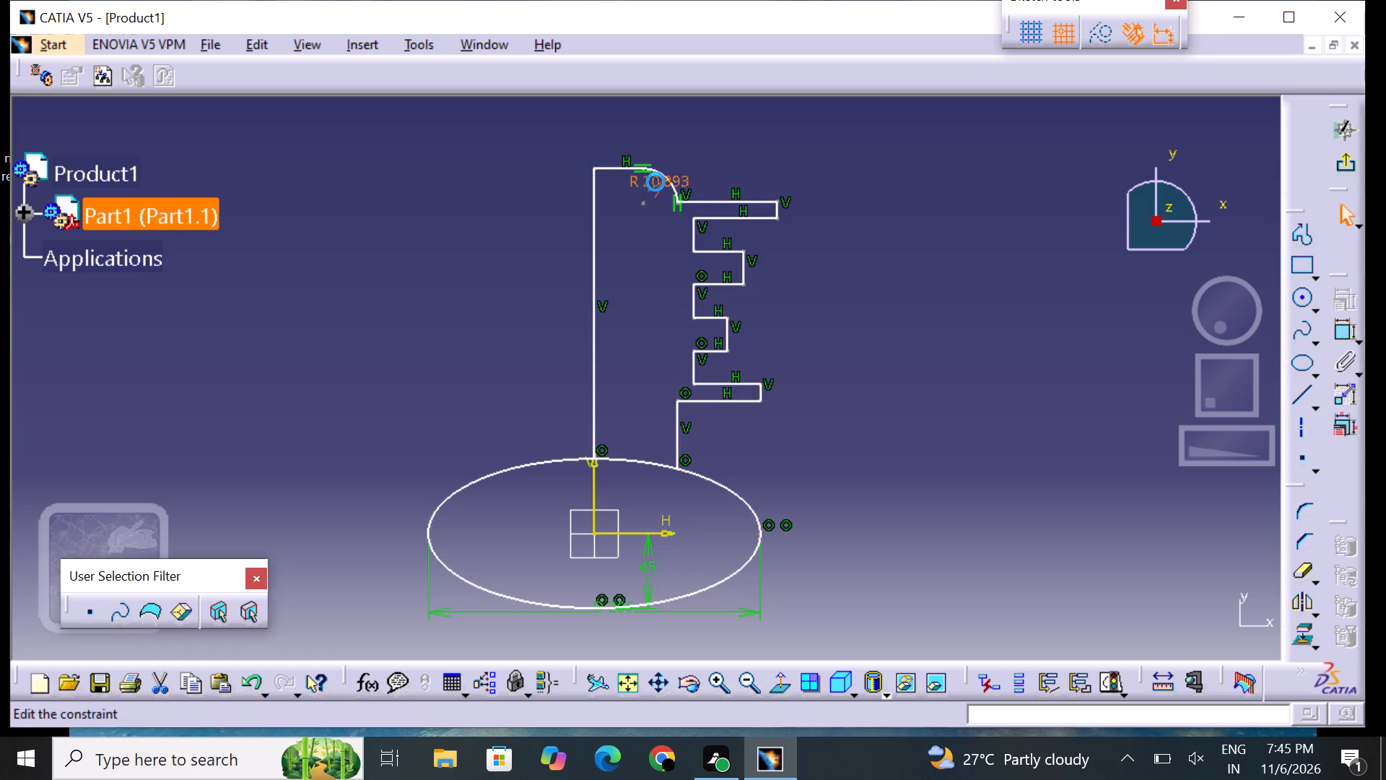
key(BackSpace)
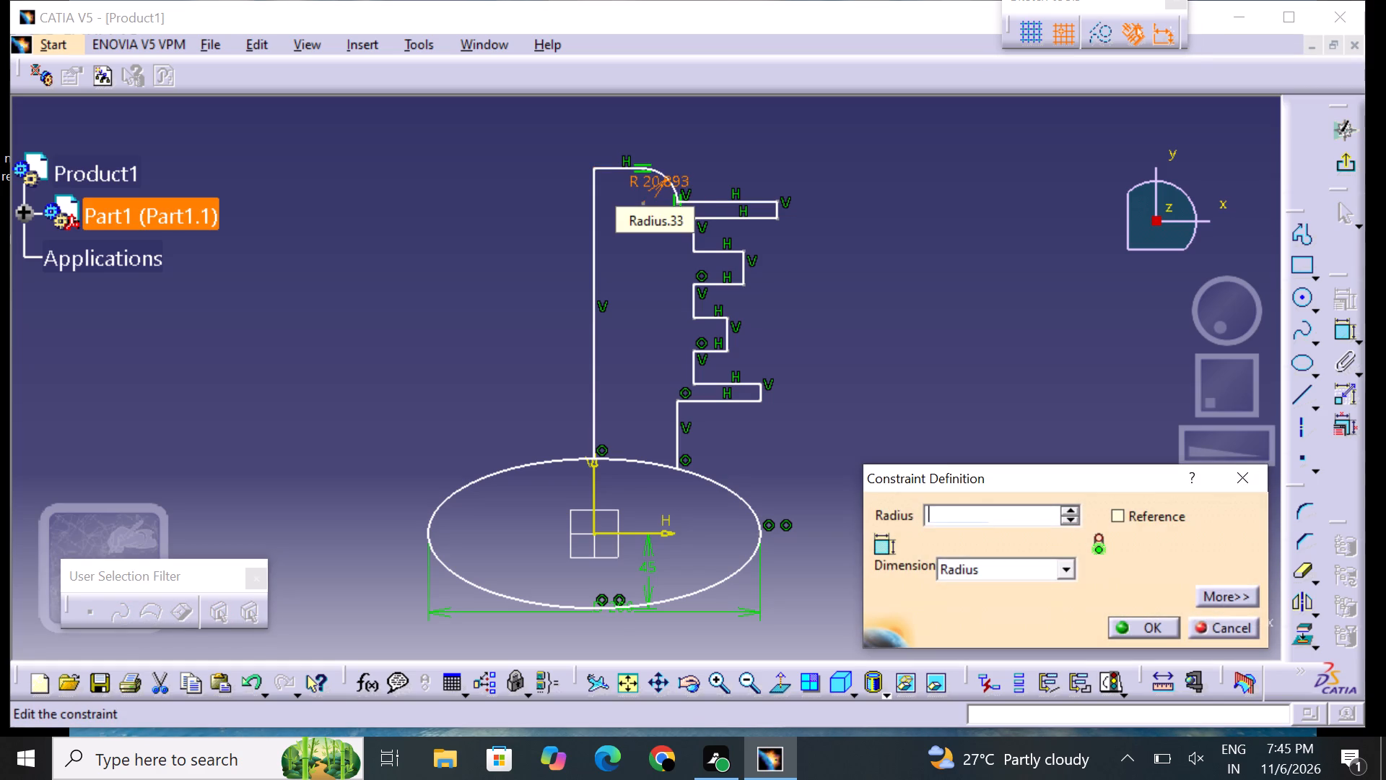
text(20)
key(Return)
click(962, 177)
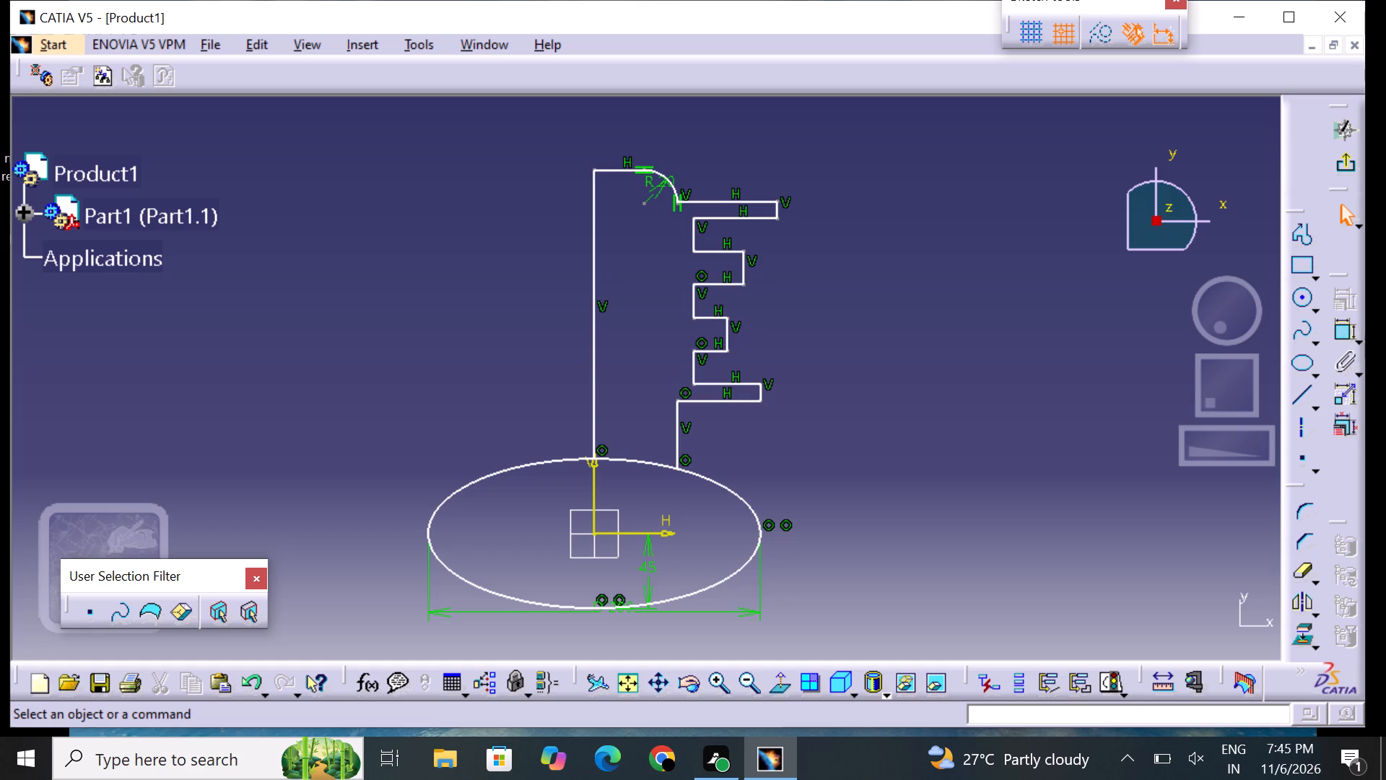
Dimension the horizontal distance from the long vertical line to the top tooth's end edge and set it to 70 mm.
click(1335, 331)
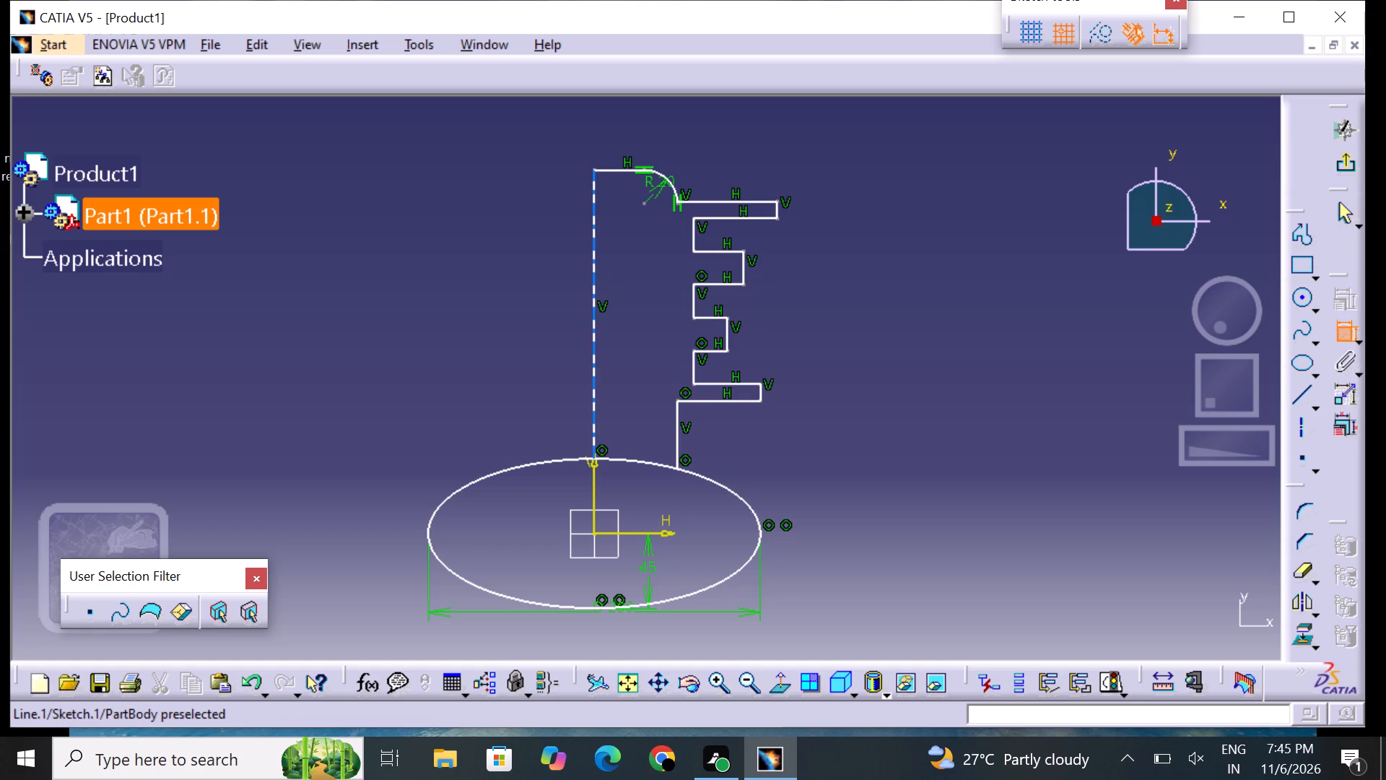
click(590, 188)
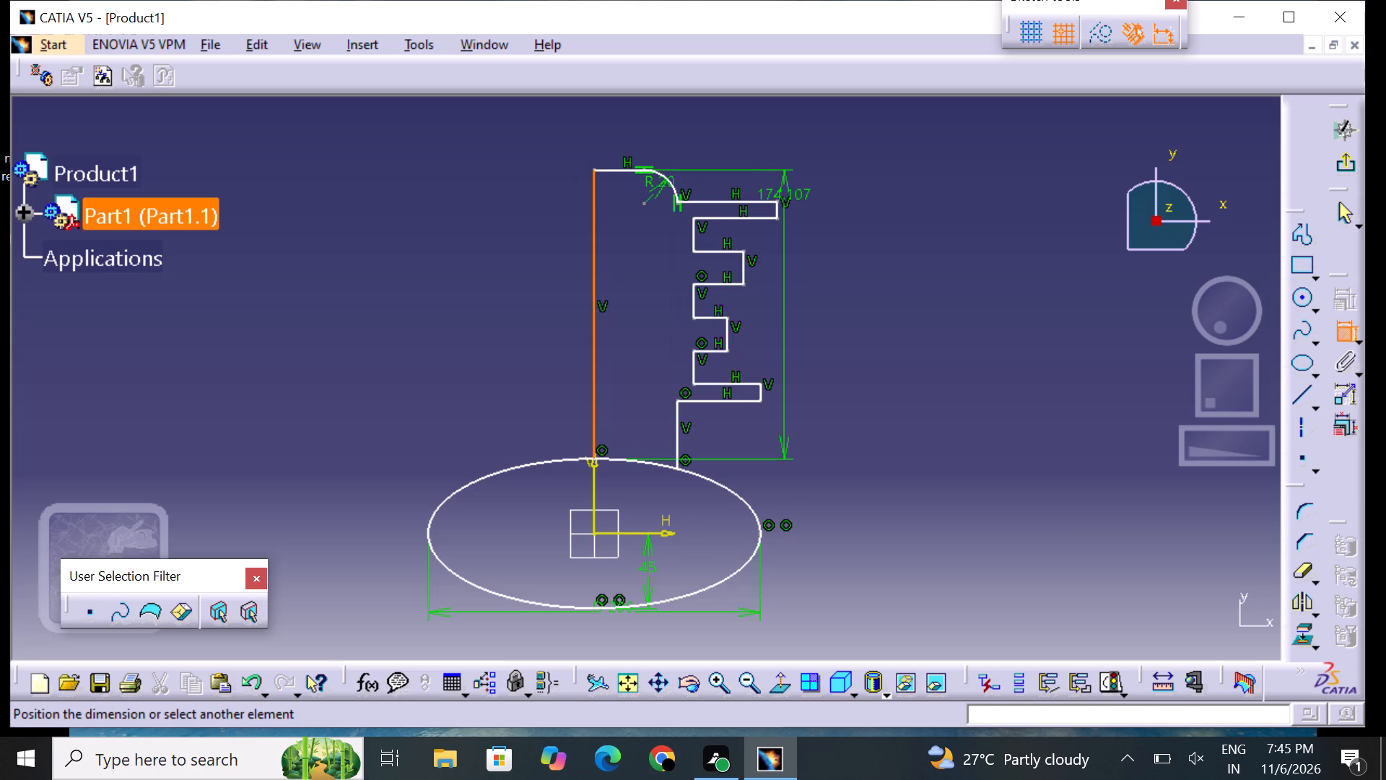
click(776, 199)
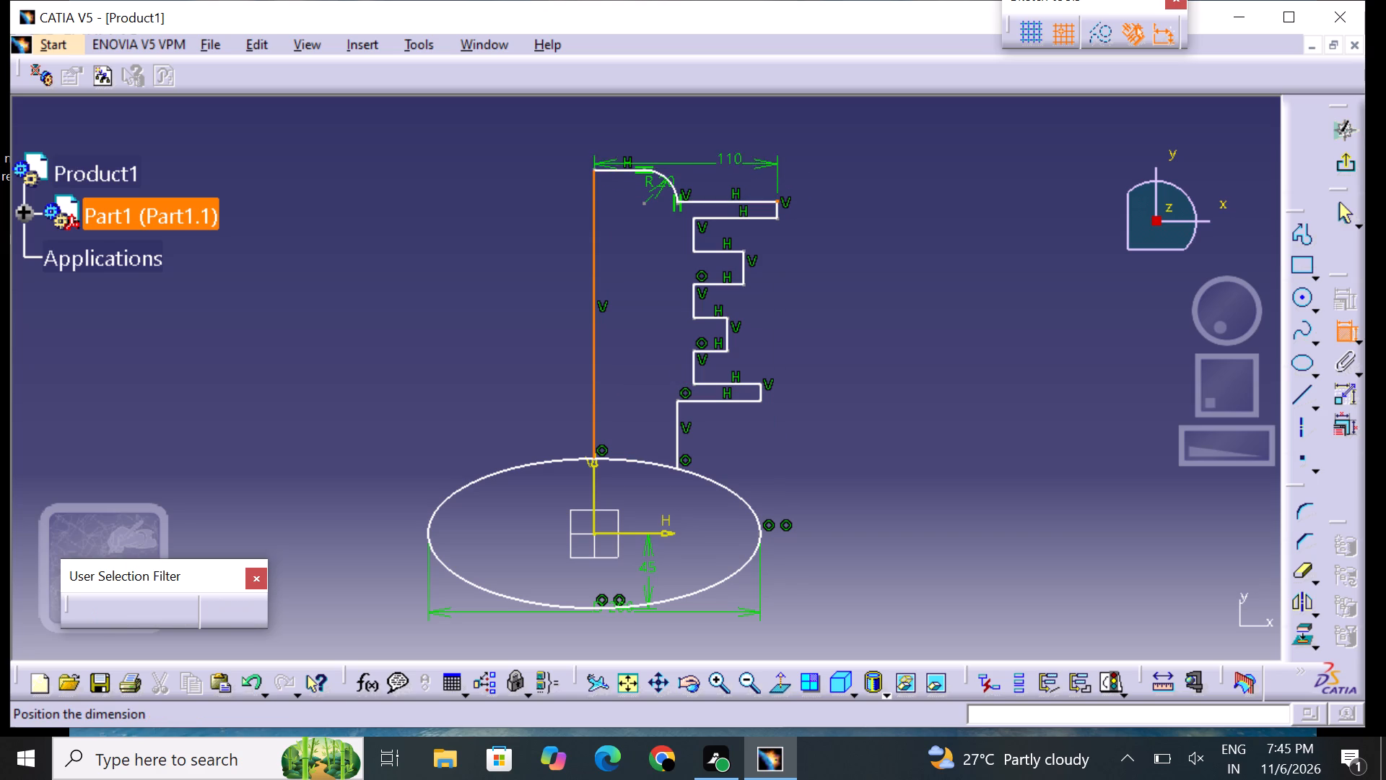
click(694, 136)
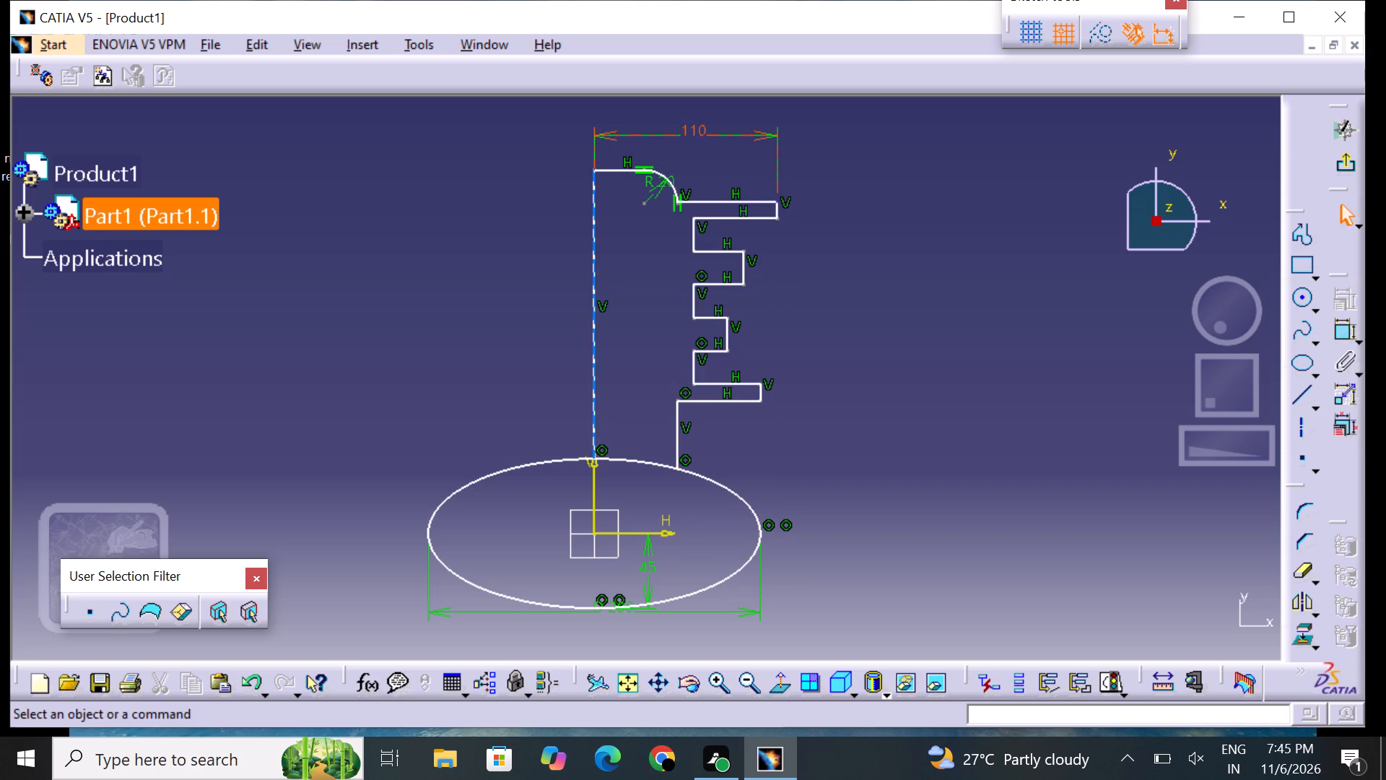
double_click(699, 134)
key(BackSpace)
text(70)
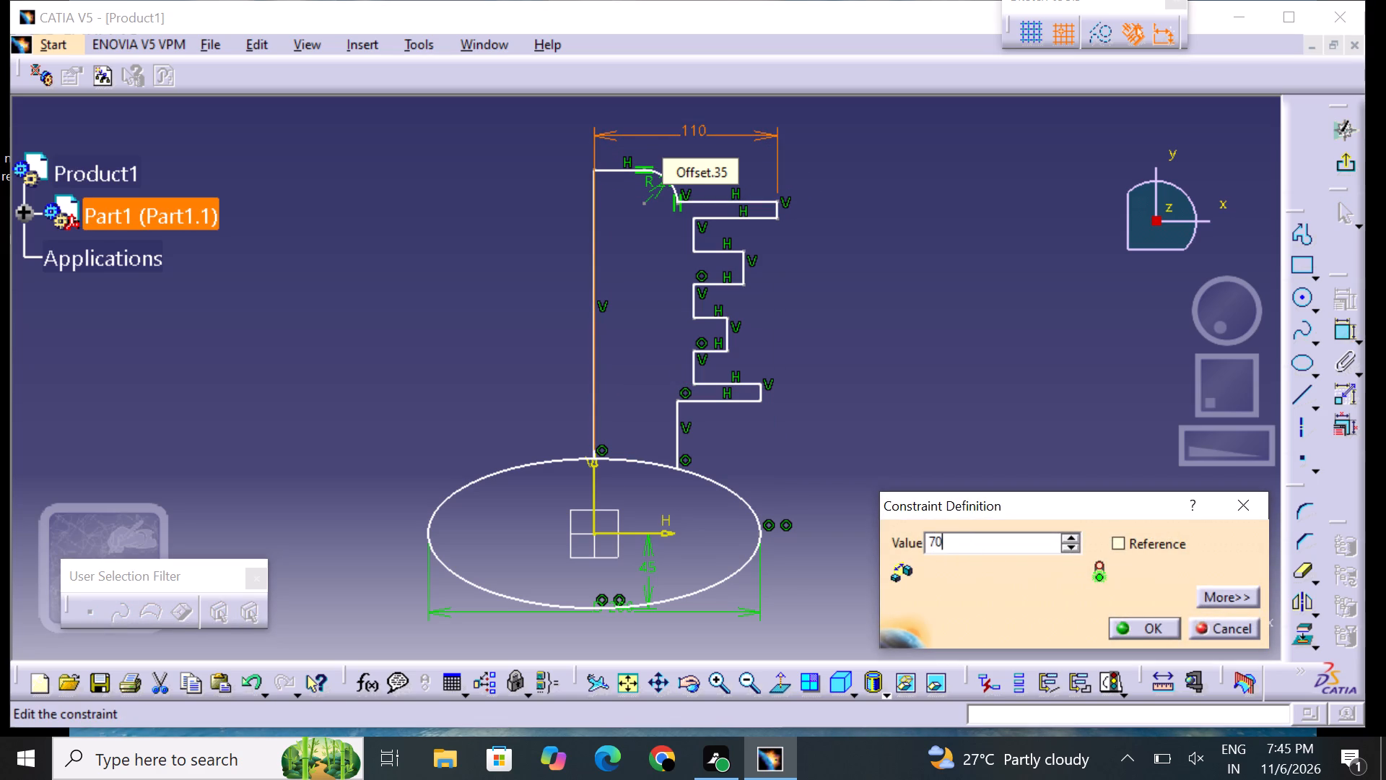
key(Return)
click(847, 201)
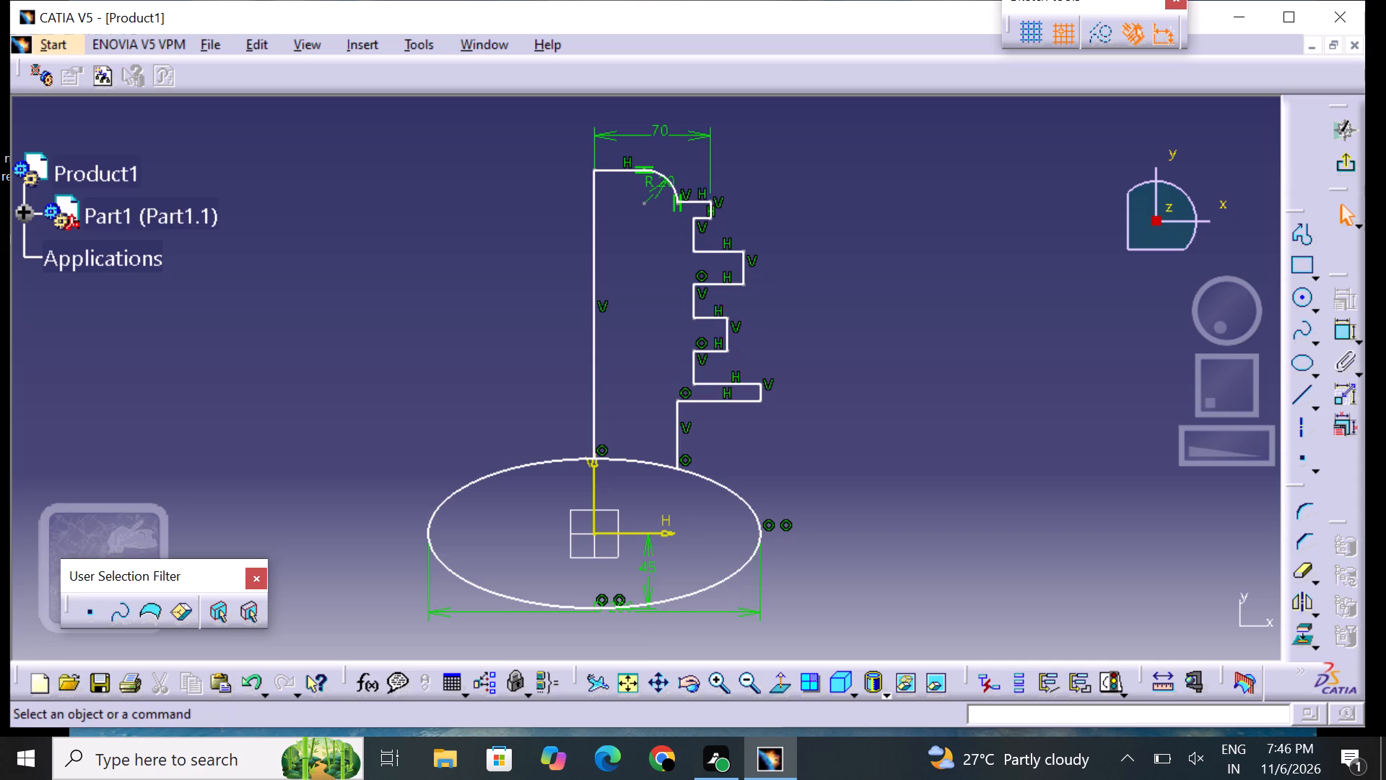
Align the recess edges with the vertical edge below the fillet and pull the two middle teeth in to equal short lengths.
drag(694, 239, 683, 238)
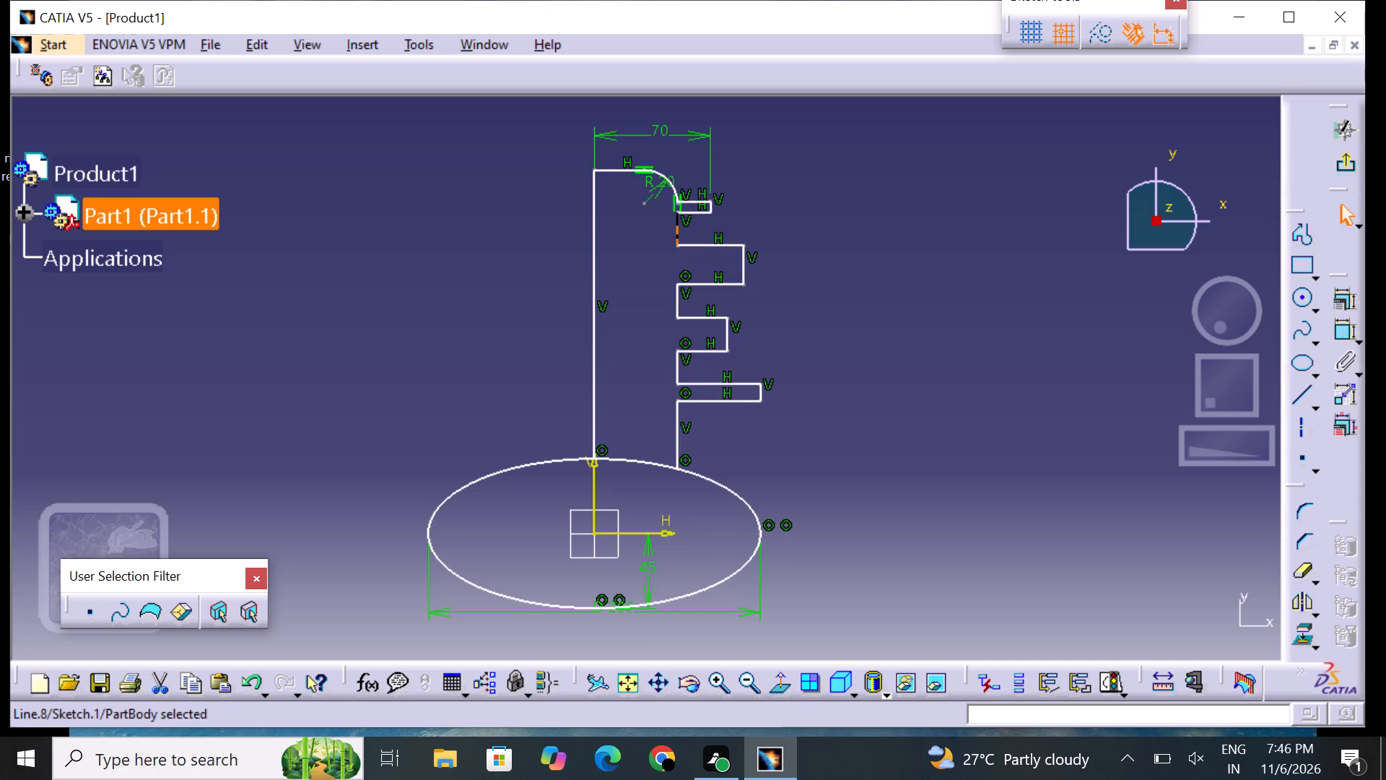
drag(742, 261, 710, 261)
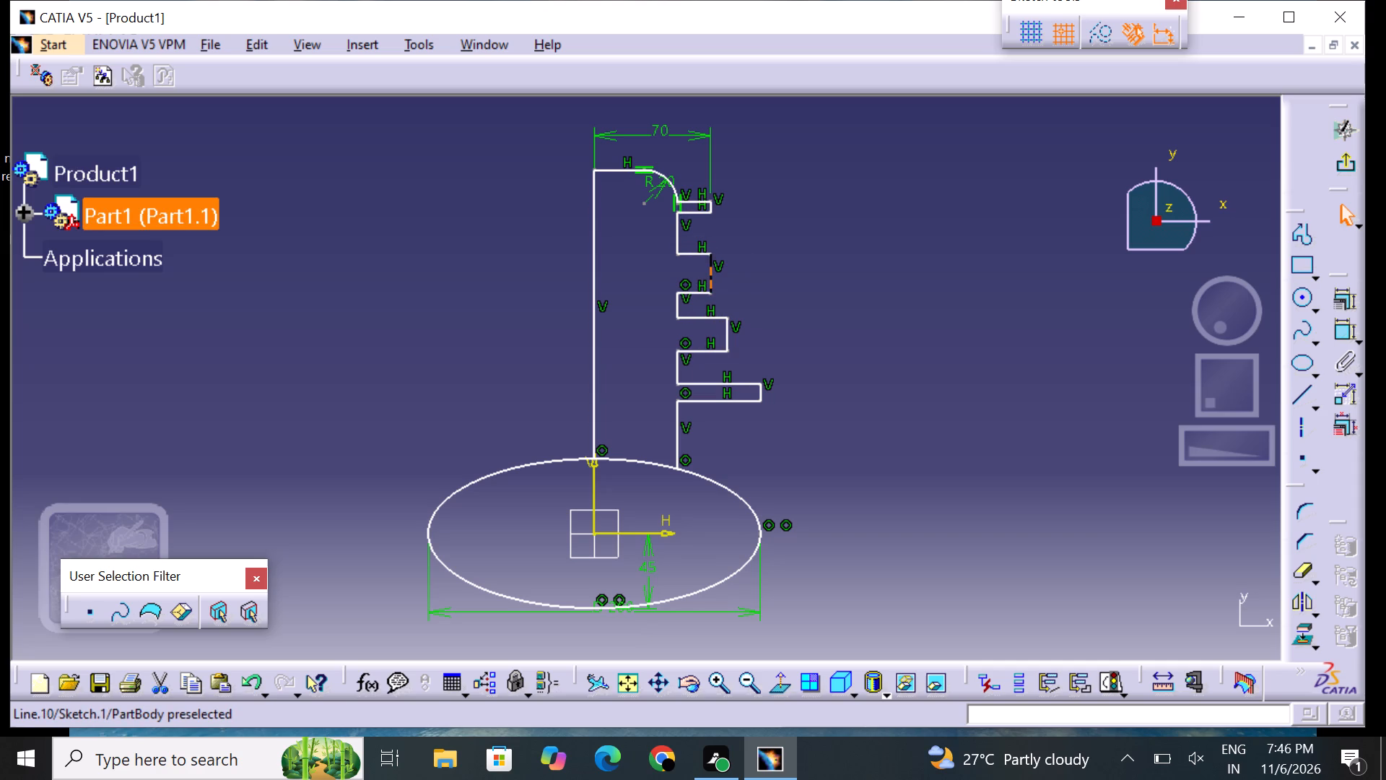
drag(710, 261, 705, 257)
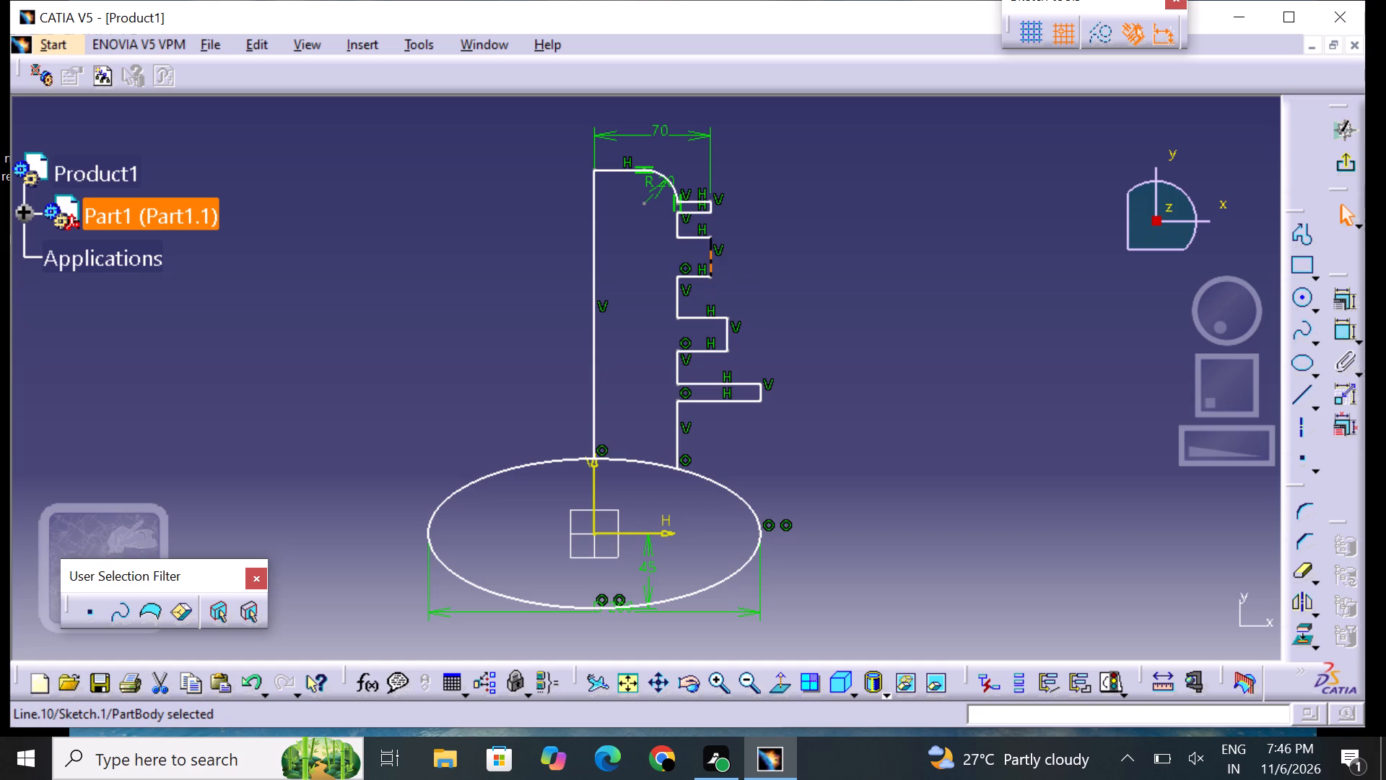
drag(710, 253, 699, 251)
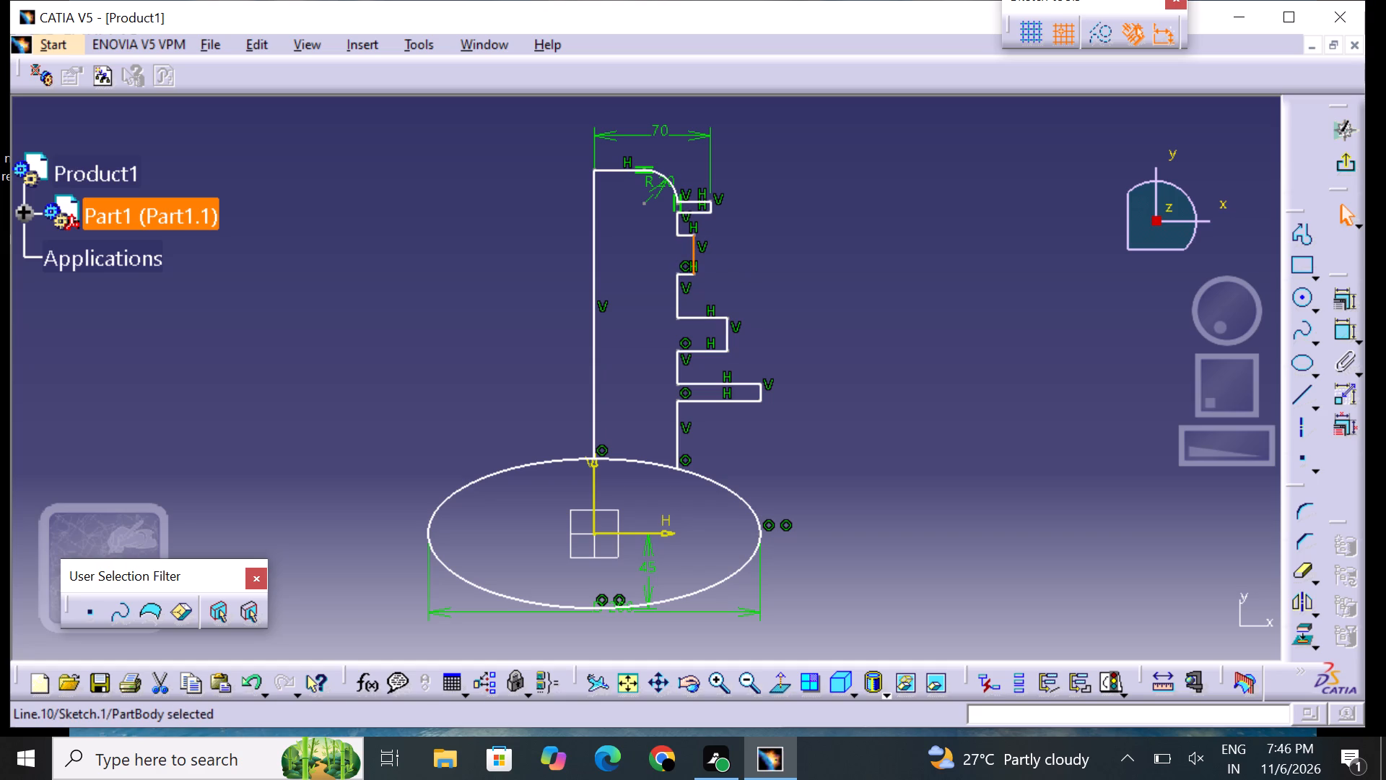
drag(726, 327, 695, 321)
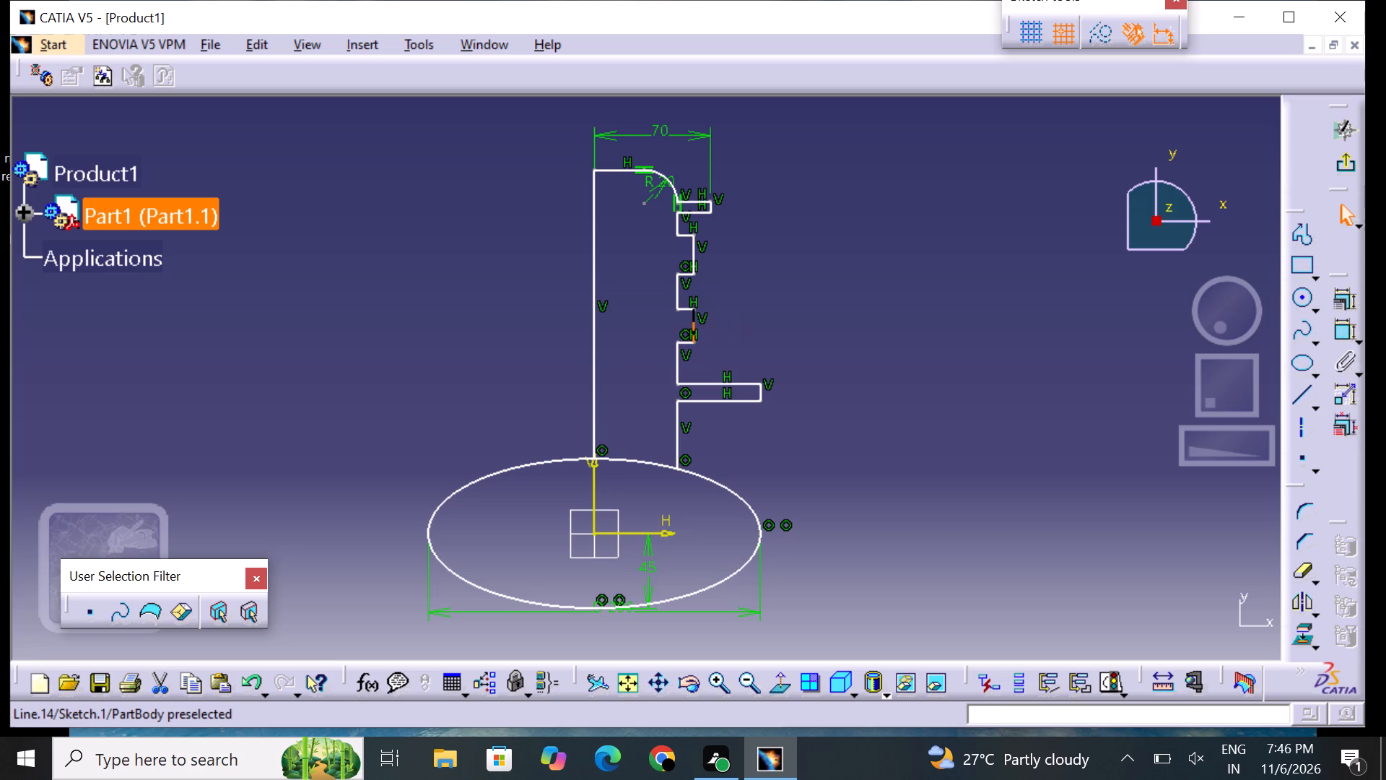
drag(695, 321, 682, 310)
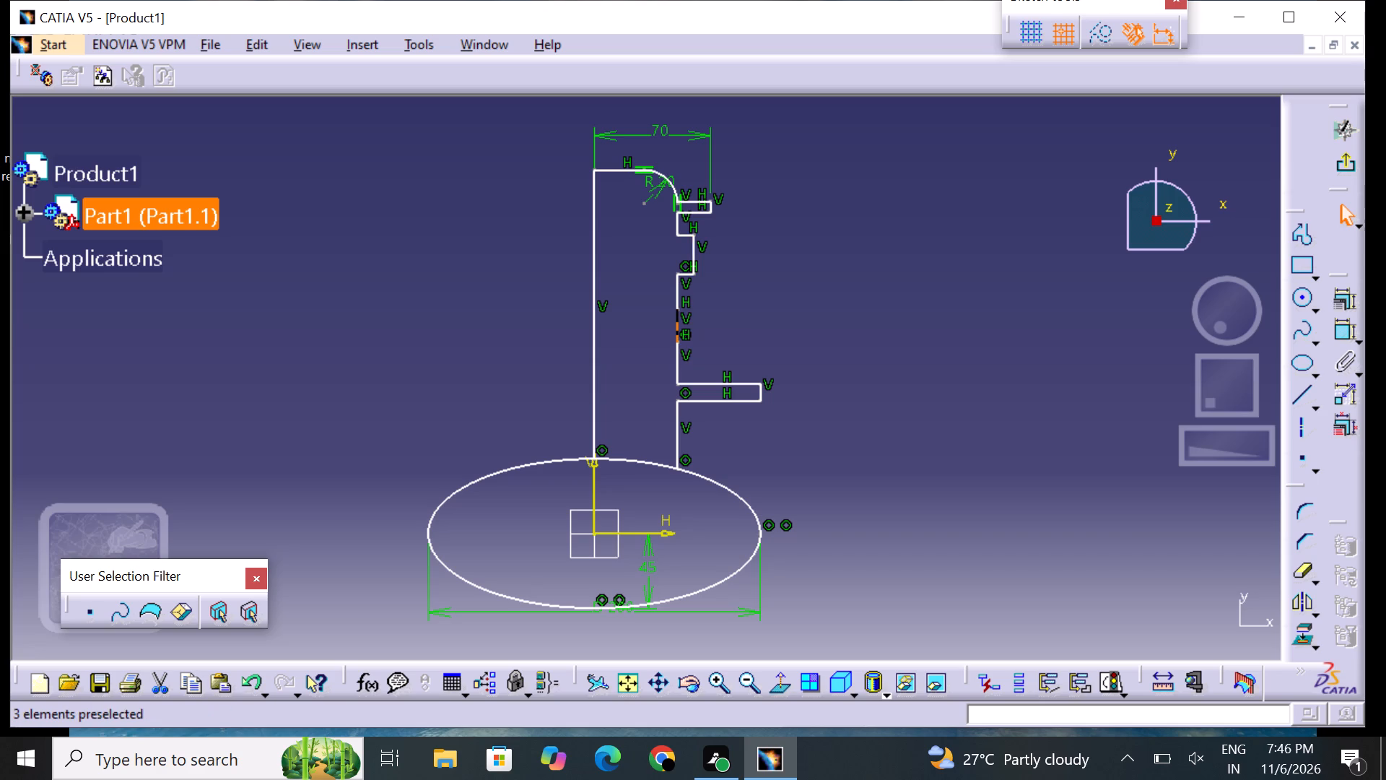
drag(676, 319, 693, 319)
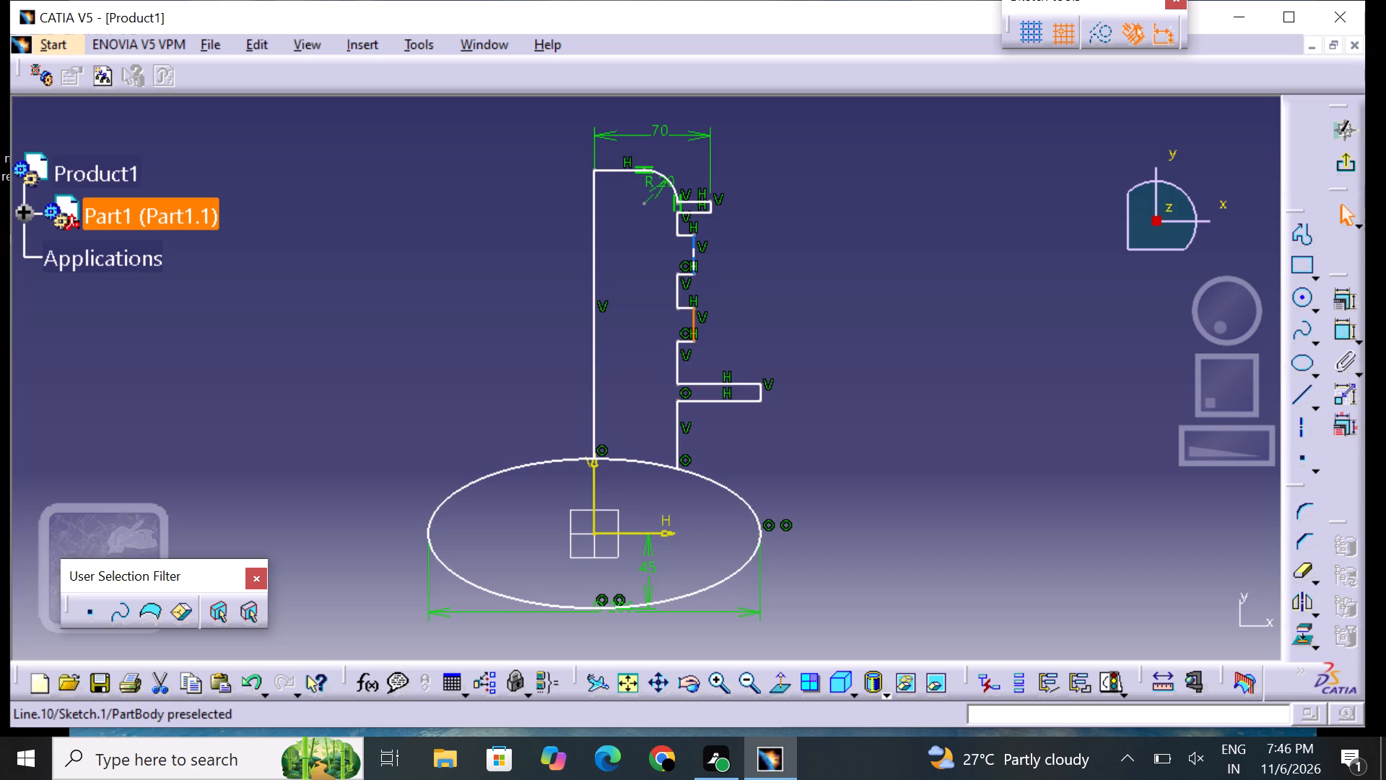
Pull the second tooth's and the top tooth's end edges outward so the three upper teeth get stepwise shorter going down.
click(692, 261)
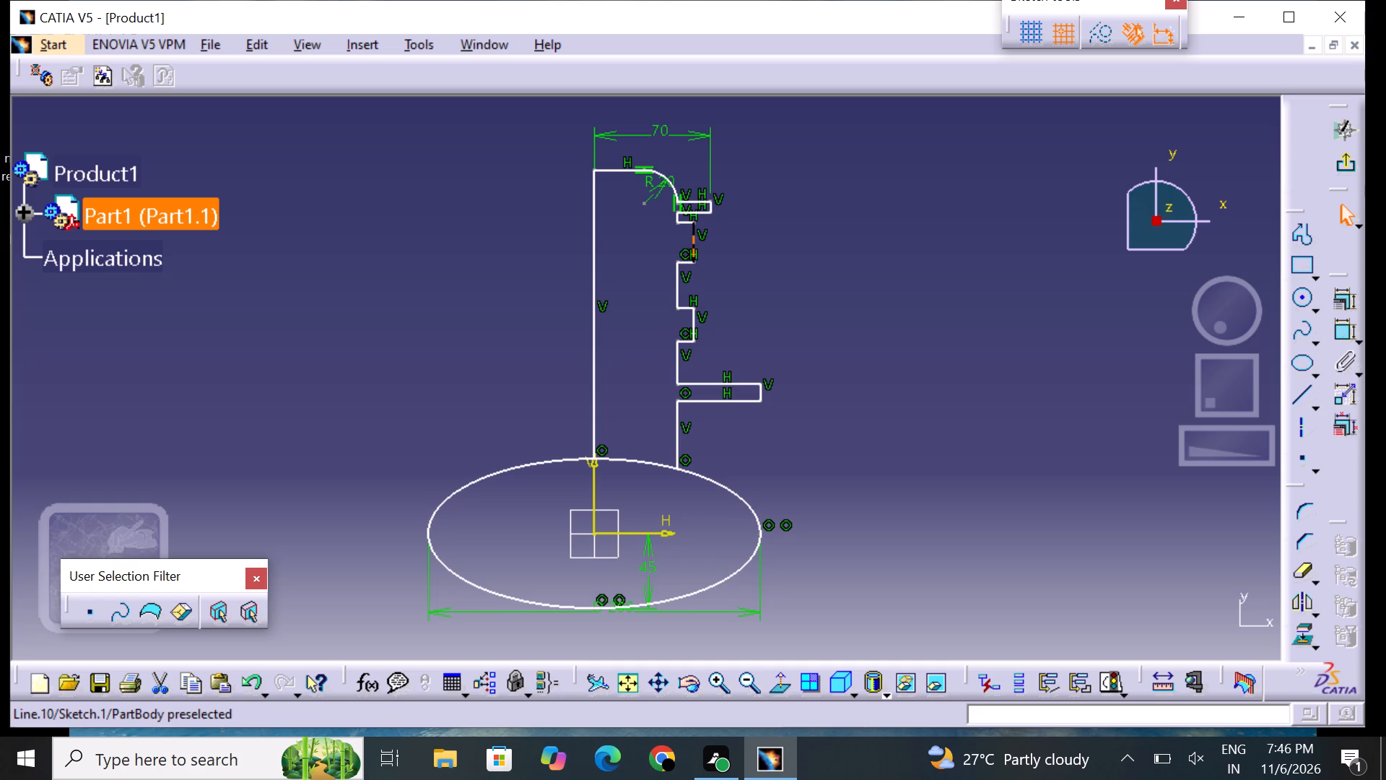
click(702, 253)
click(746, 266)
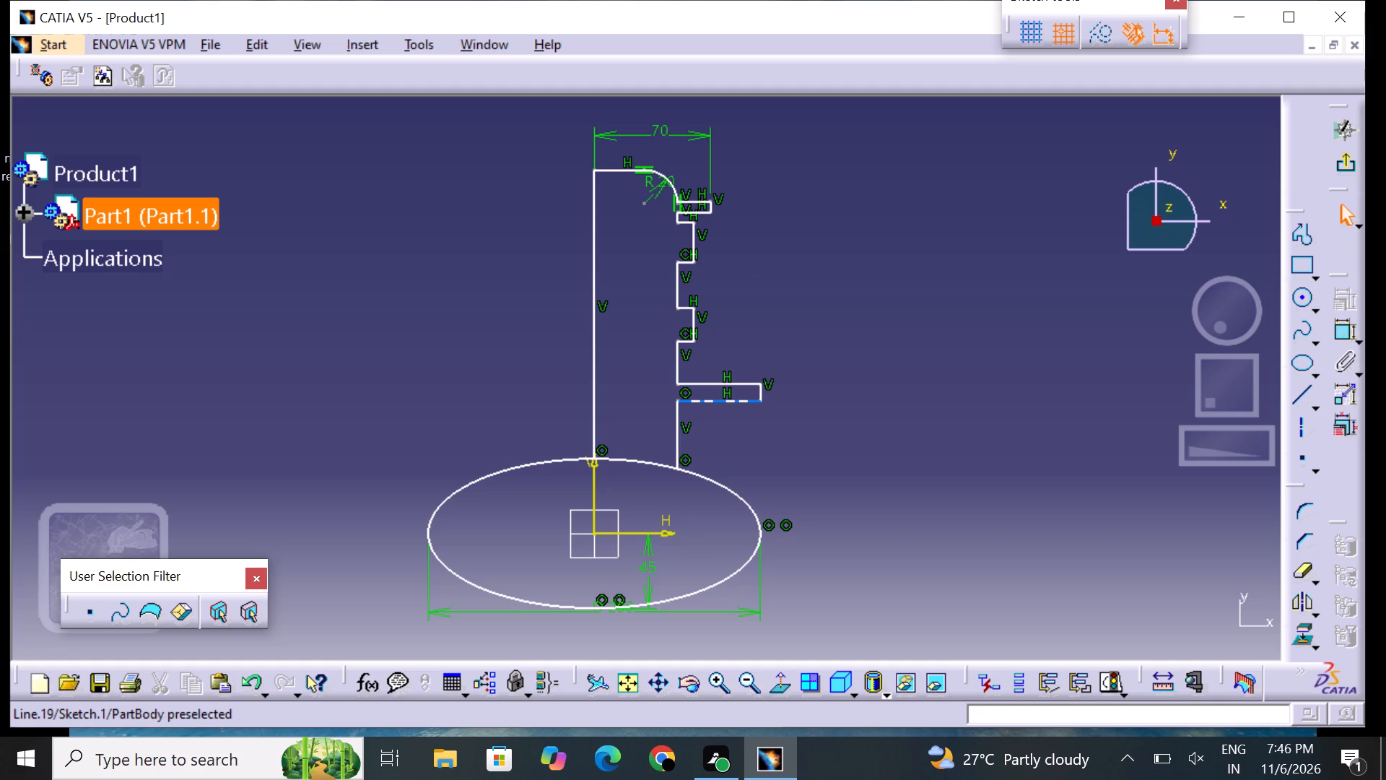
drag(692, 254, 702, 254)
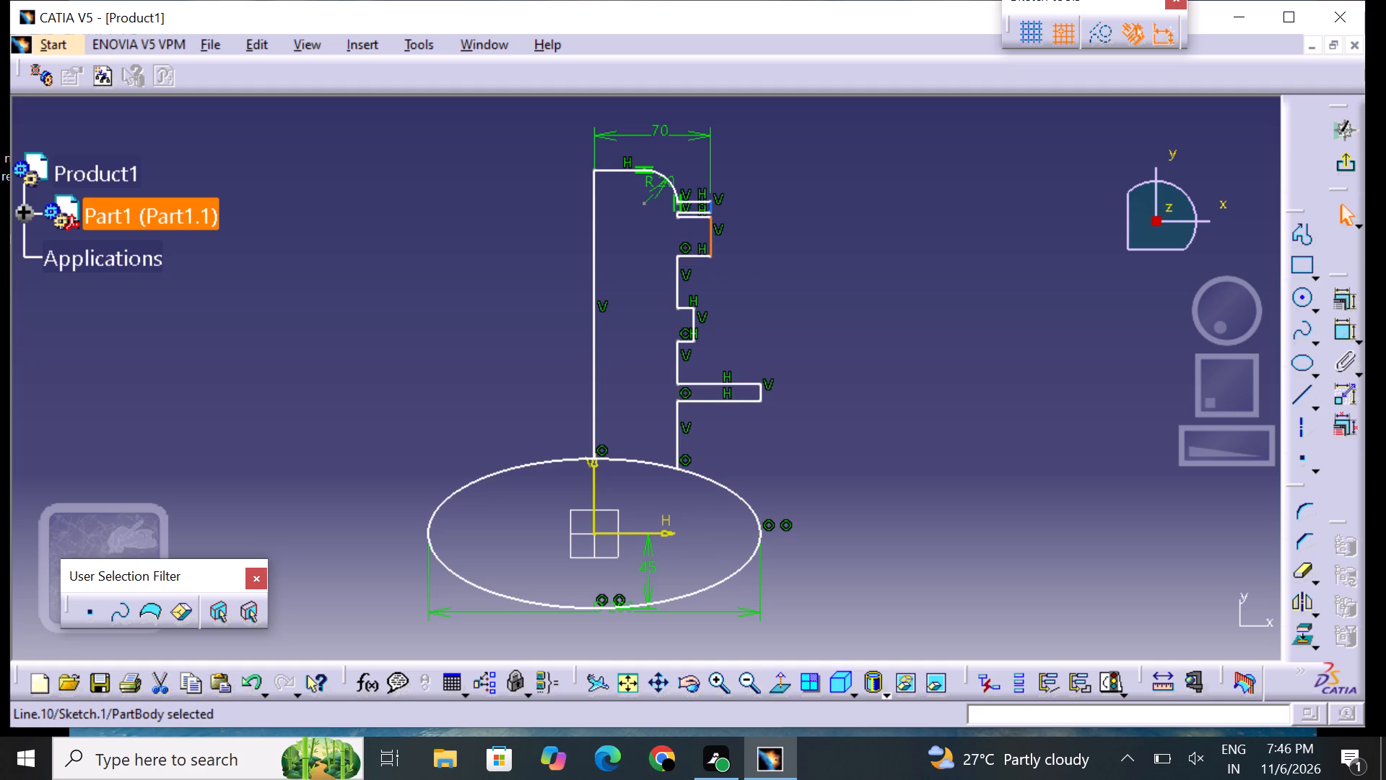
drag(709, 207, 718, 202)
click(758, 272)
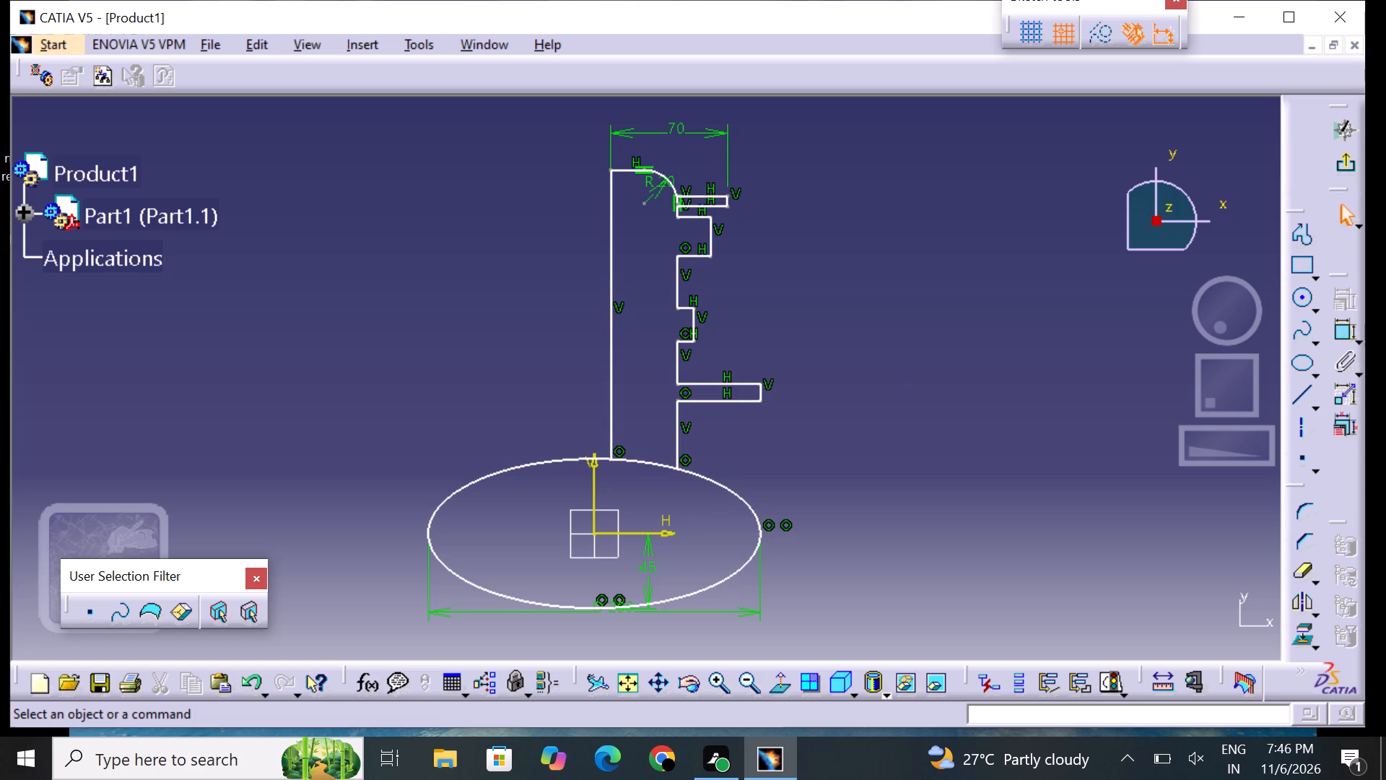
Dimension the top tooth's end edge and set its thickness to 10 mm.
click(1346, 334)
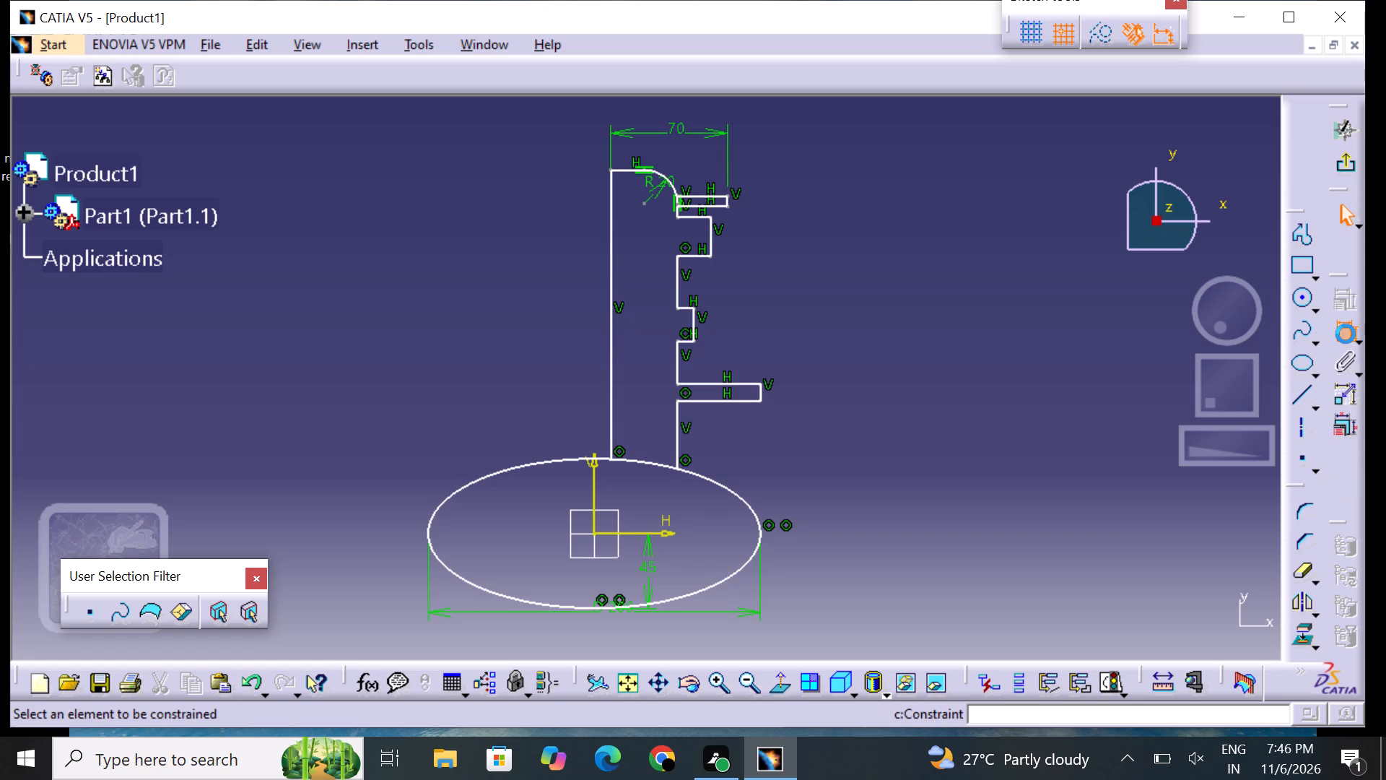
click(727, 201)
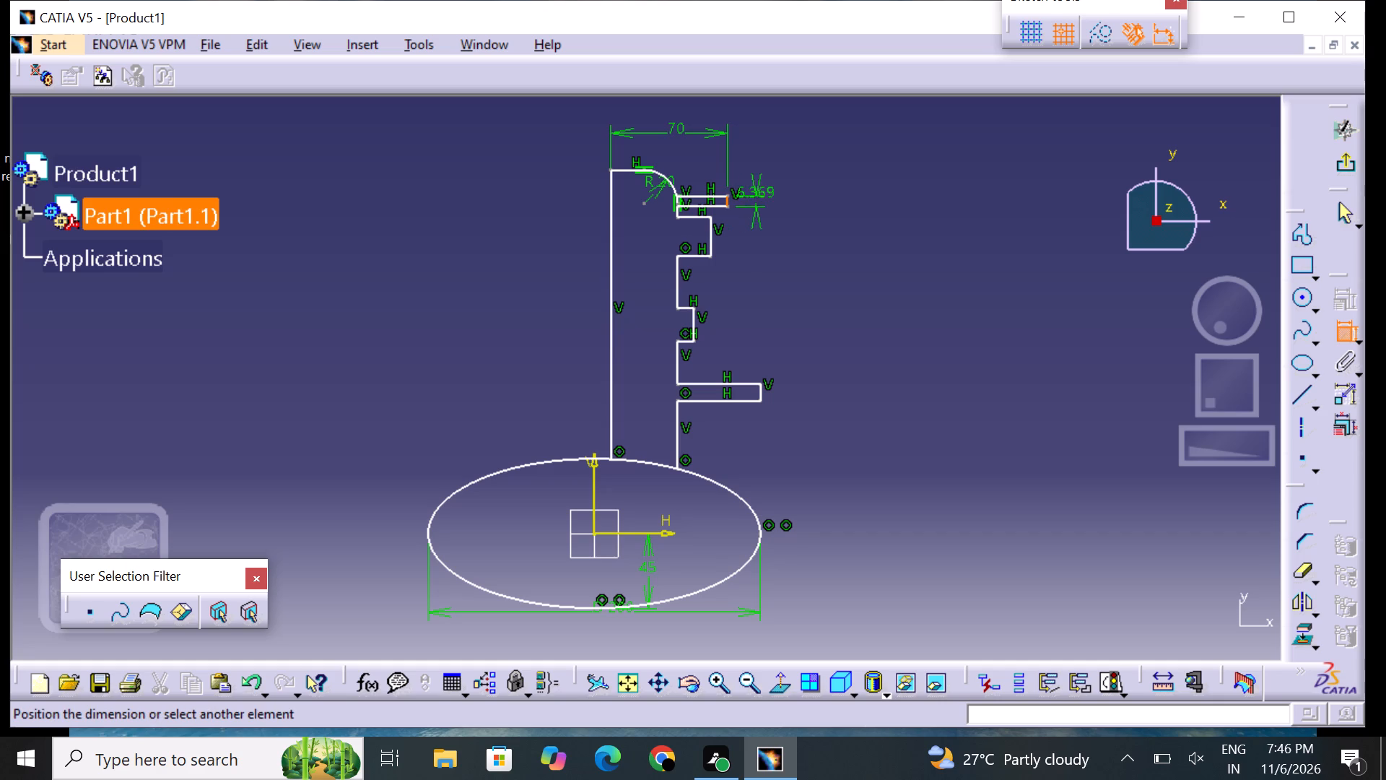
click(793, 204)
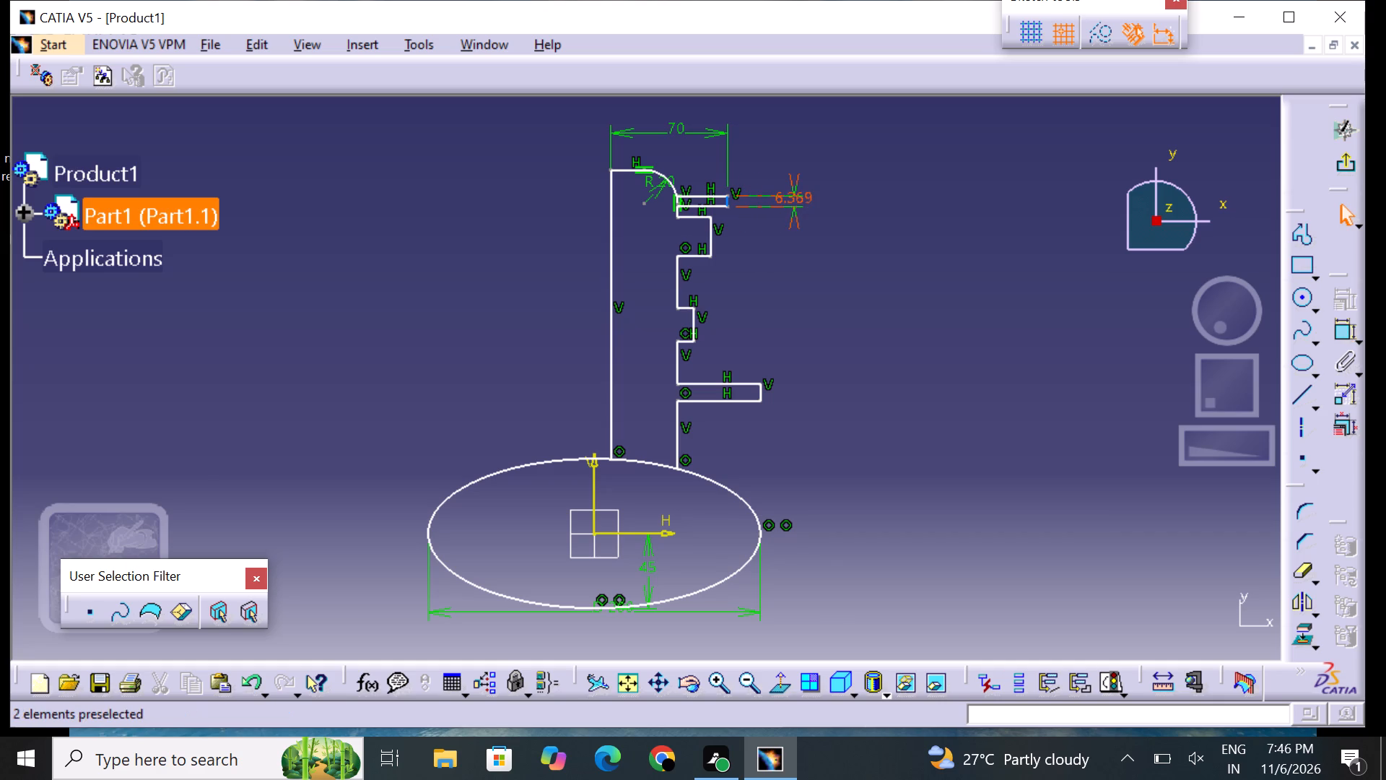
double_click(810, 199)
key(BackSpace)
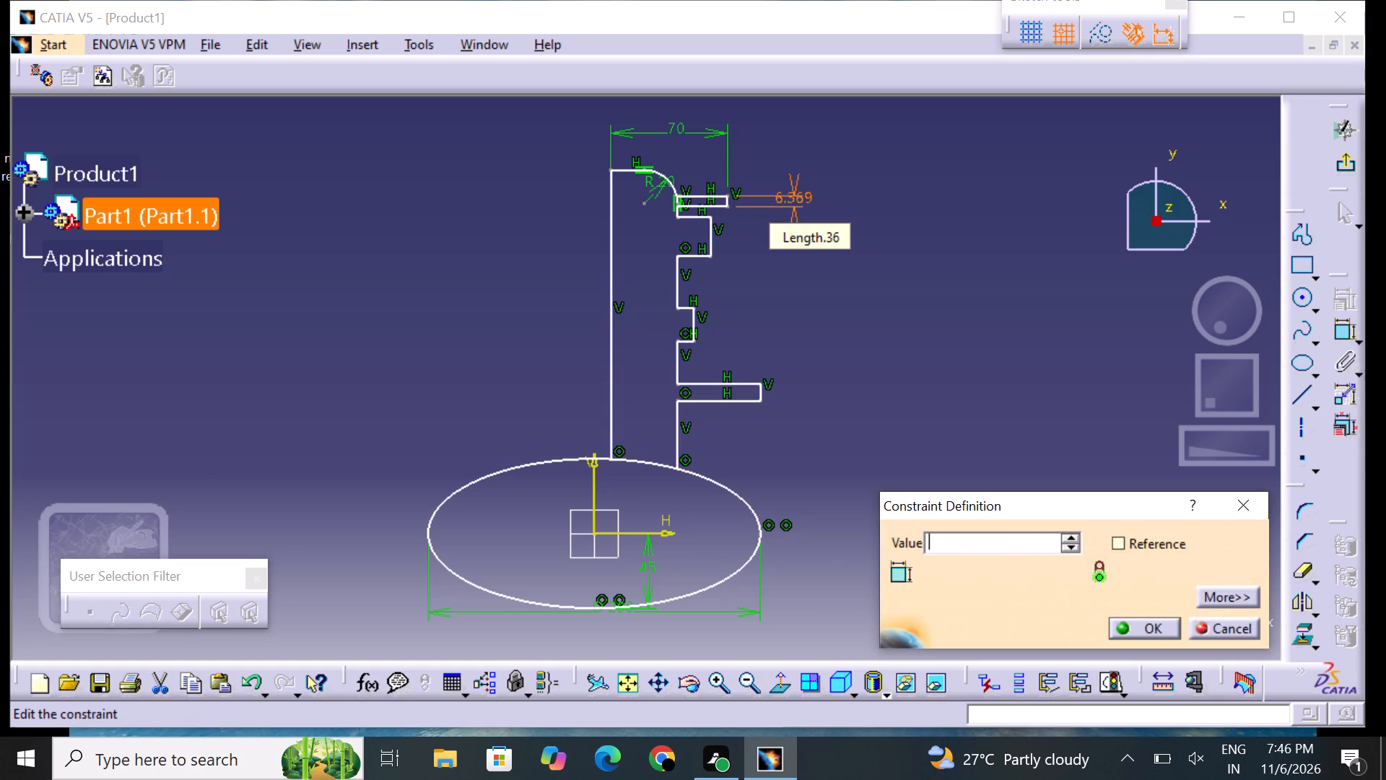
text(10)
key(Return)
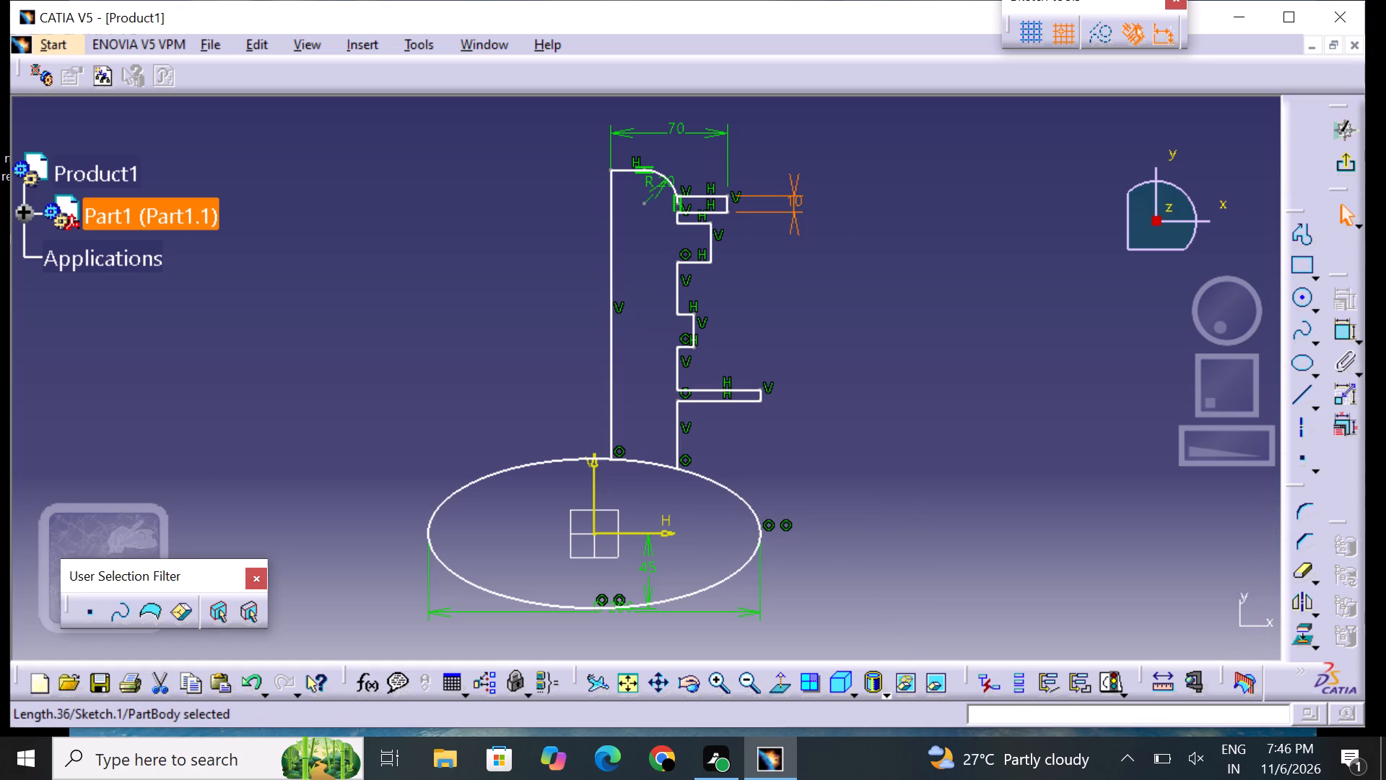
click(883, 264)
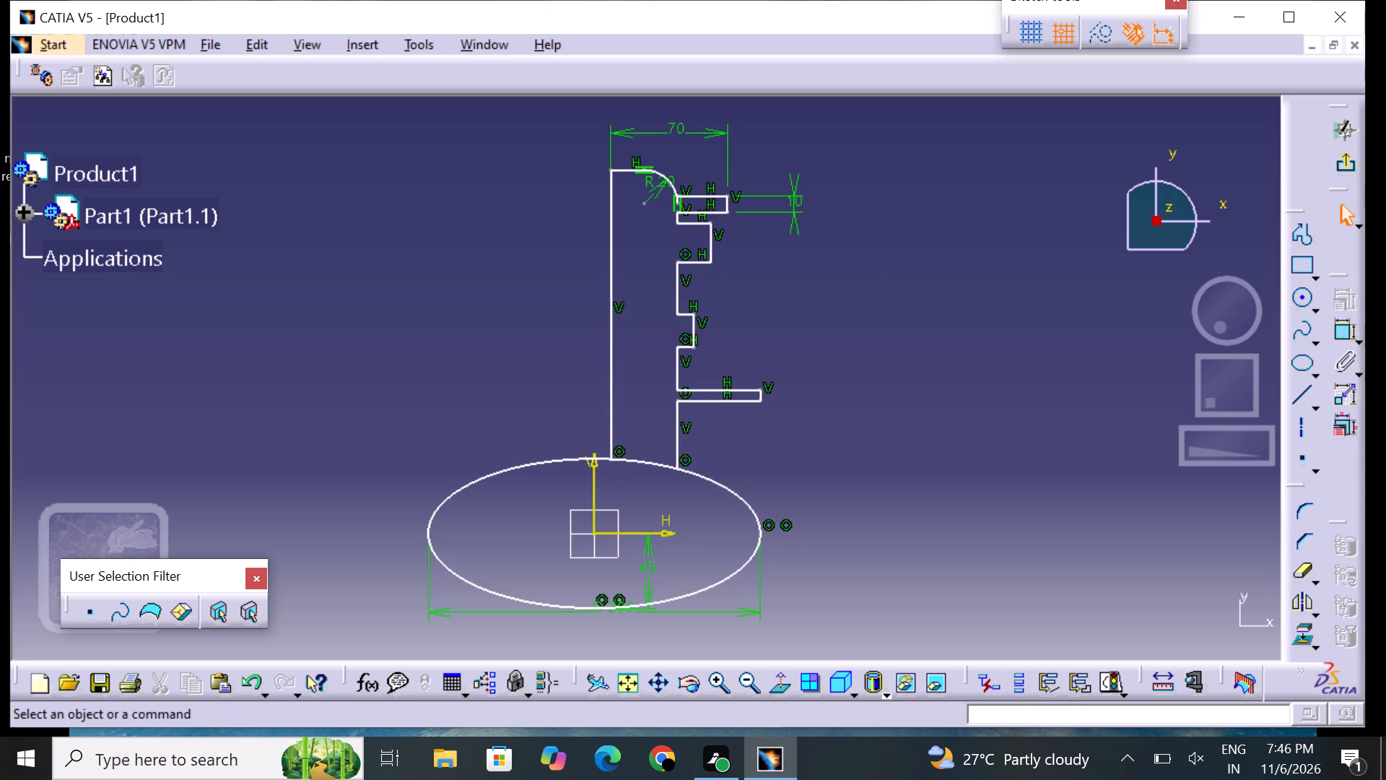
Dimension the vertical recess edge between the top and second teeth and set it to 20 mm.
click(1342, 328)
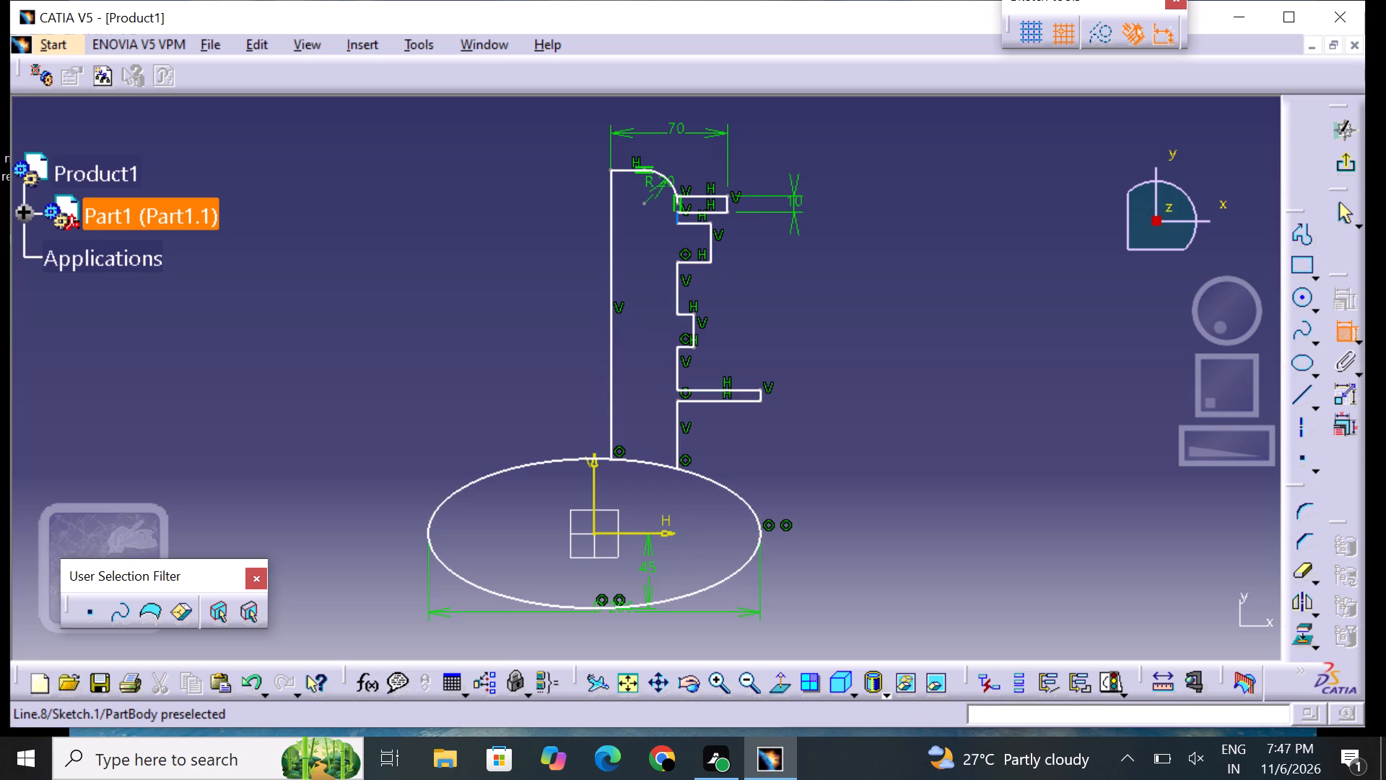
click(674, 215)
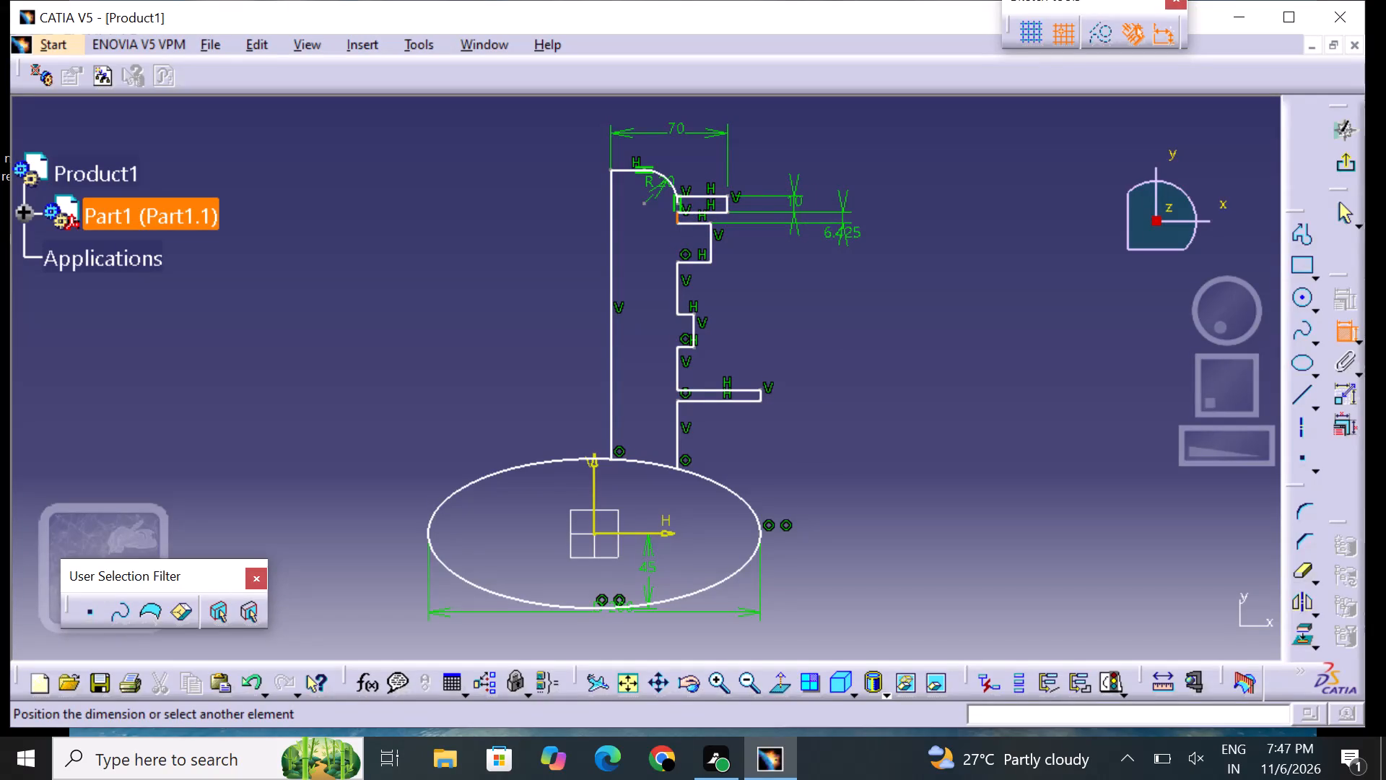
click(850, 238)
double_click(850, 236)
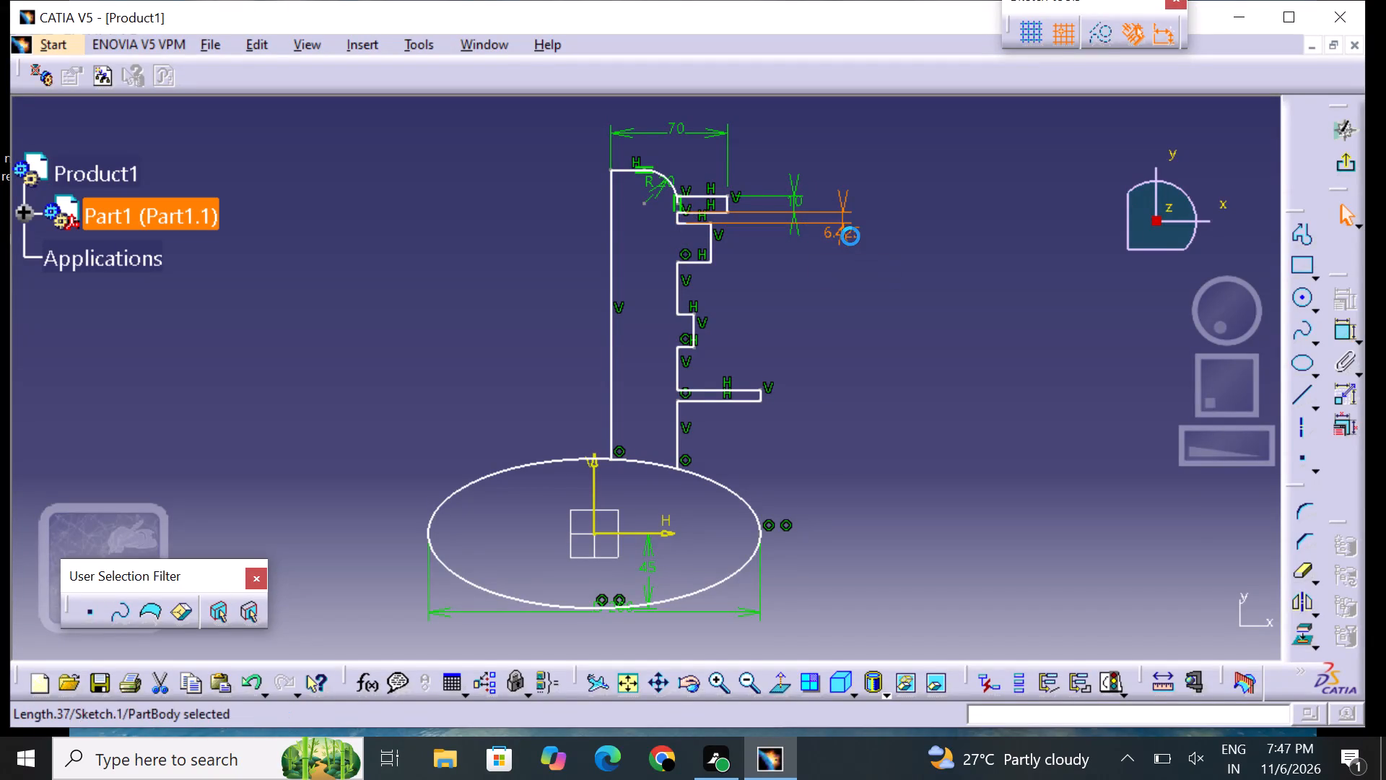
key(BackSpace)
text(20)
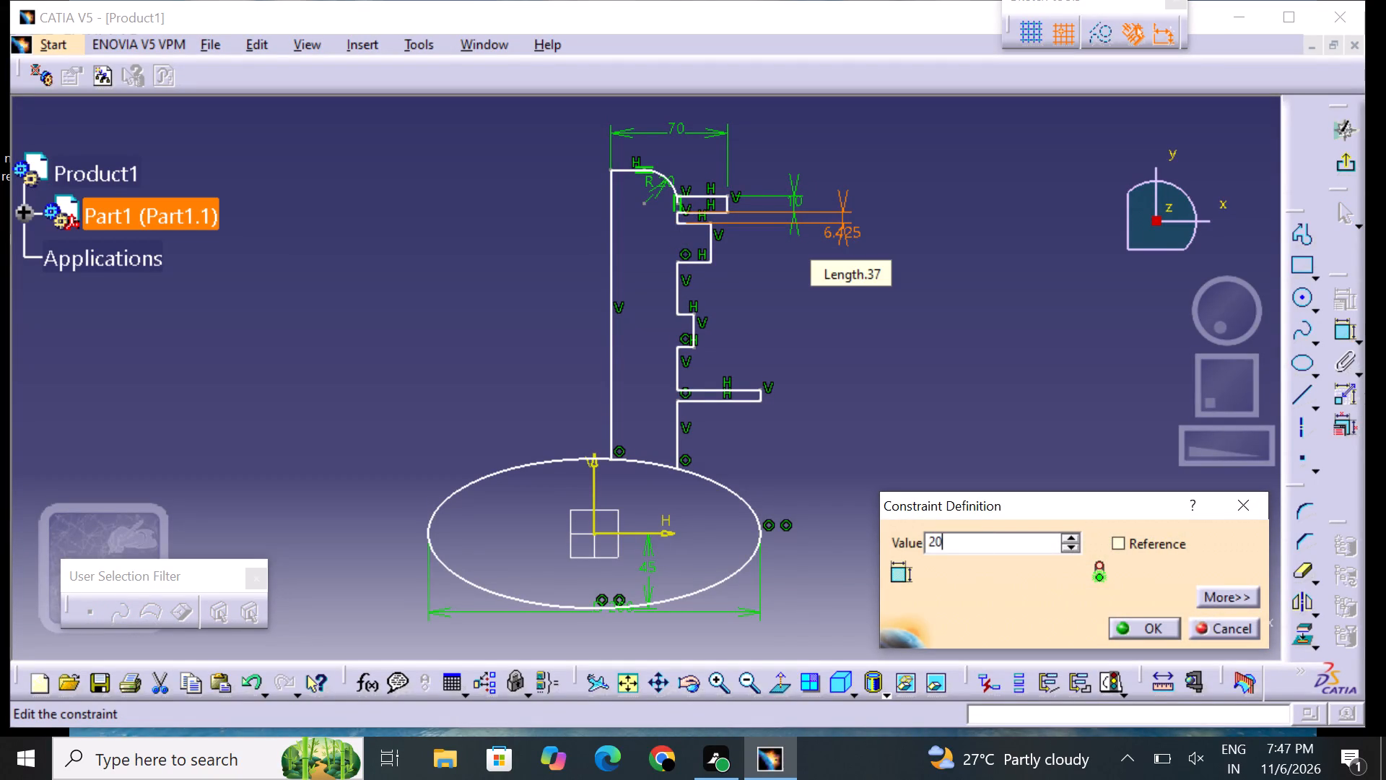
key(Return)
click(920, 266)
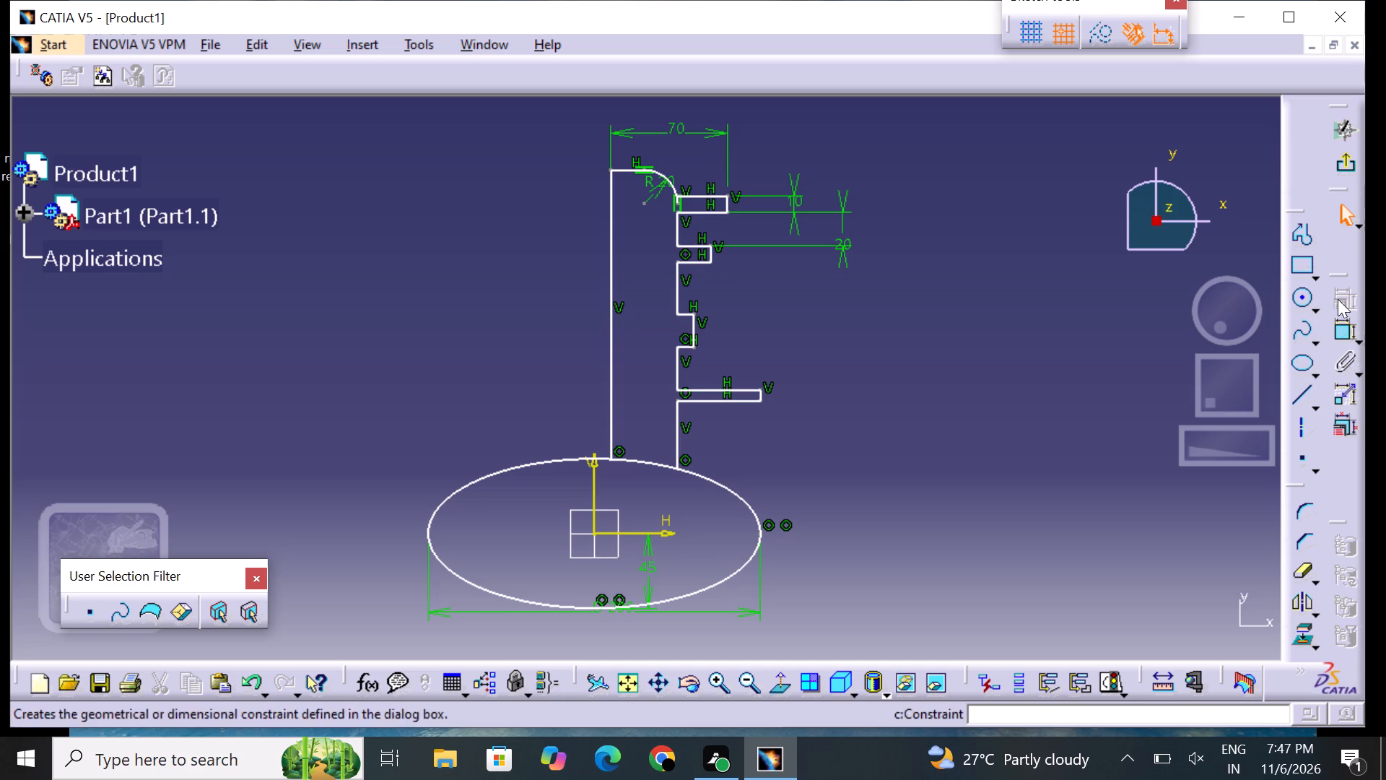
Dimension the second tooth's end edge and set its thickness to 20 mm.
click(1335, 331)
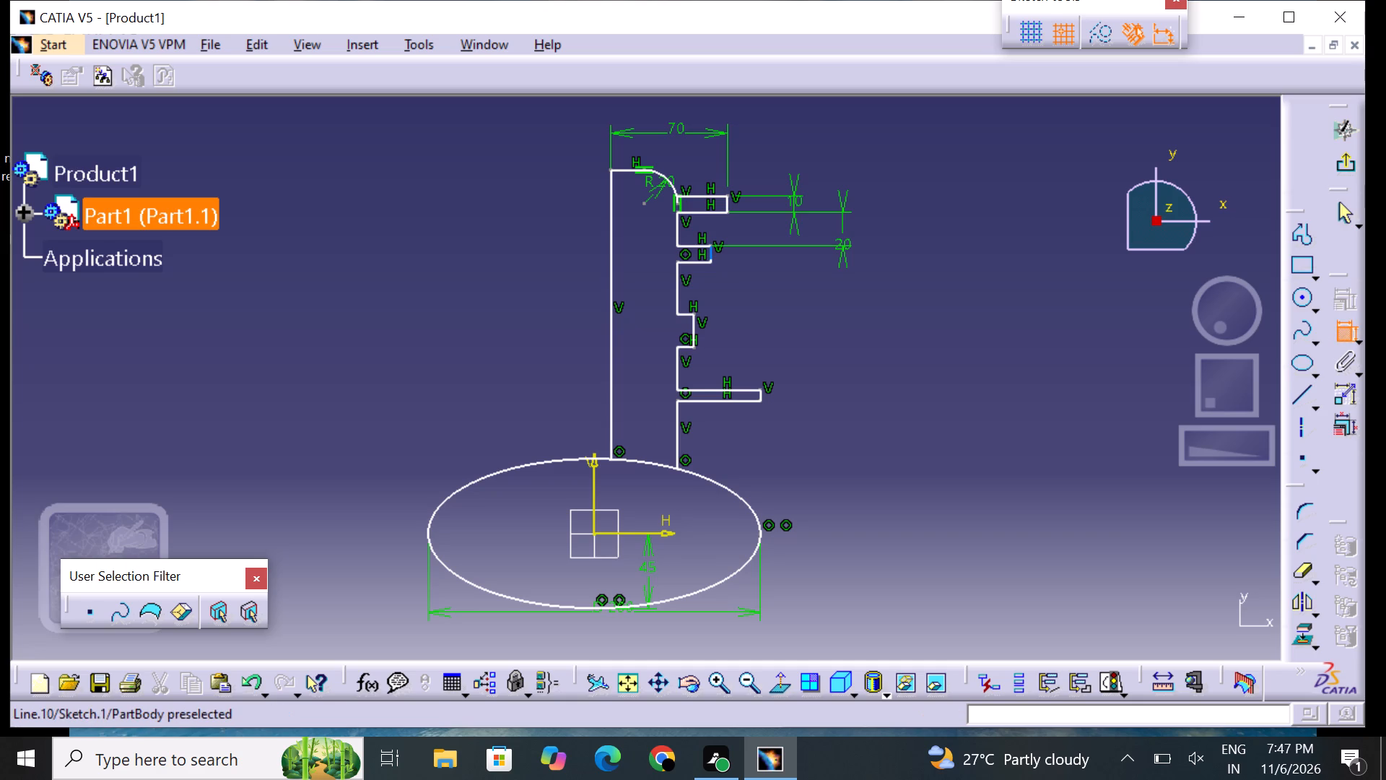
drag(705, 254, 729, 259)
click(802, 261)
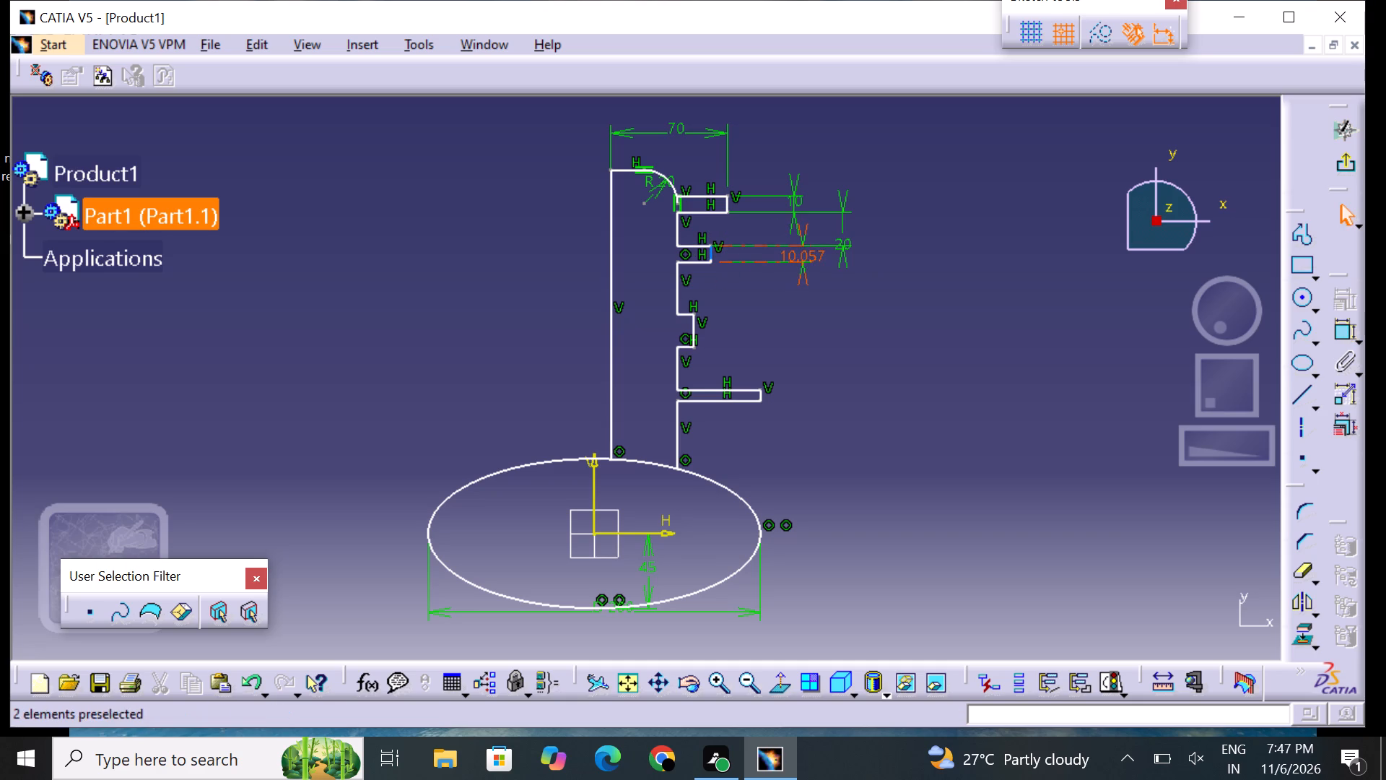
double_click(811, 253)
key(BackSpace)
text(20)
key(Return)
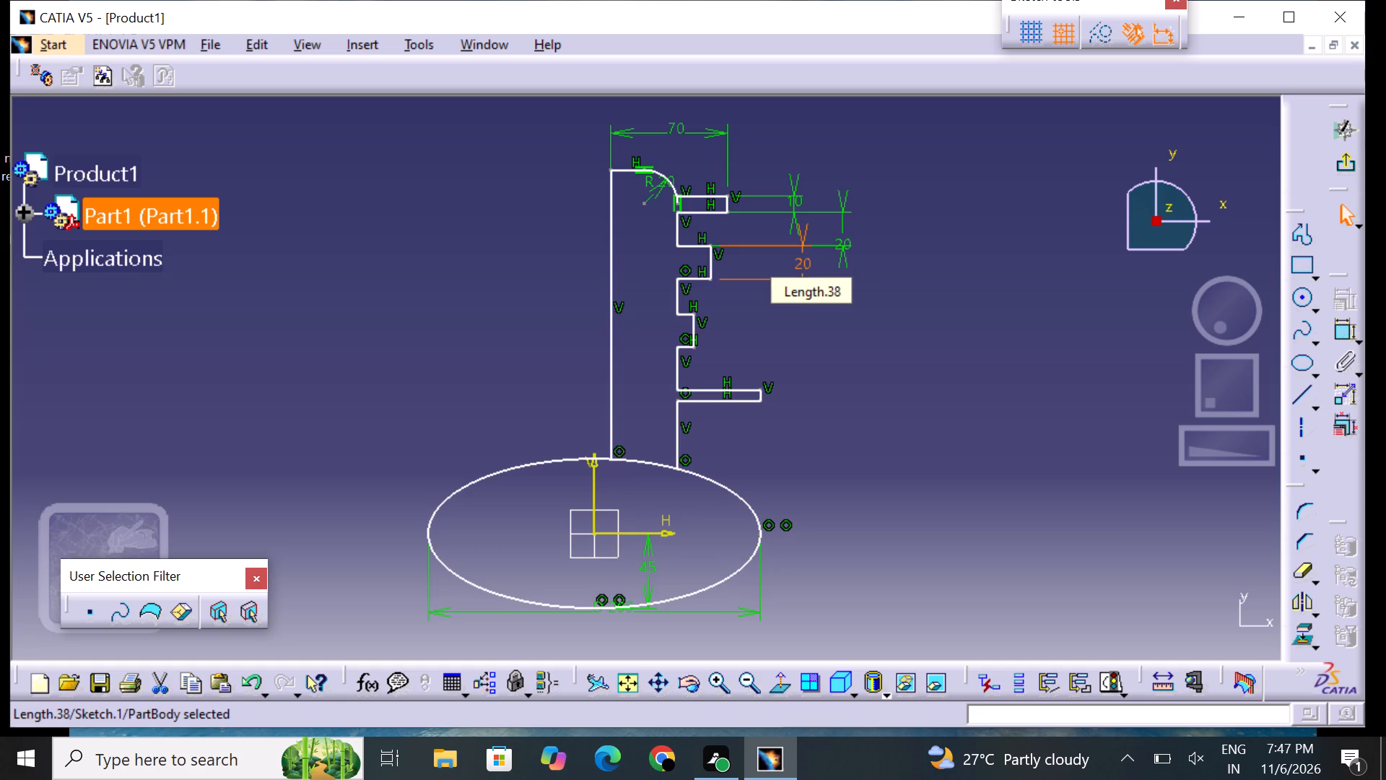
click(906, 323)
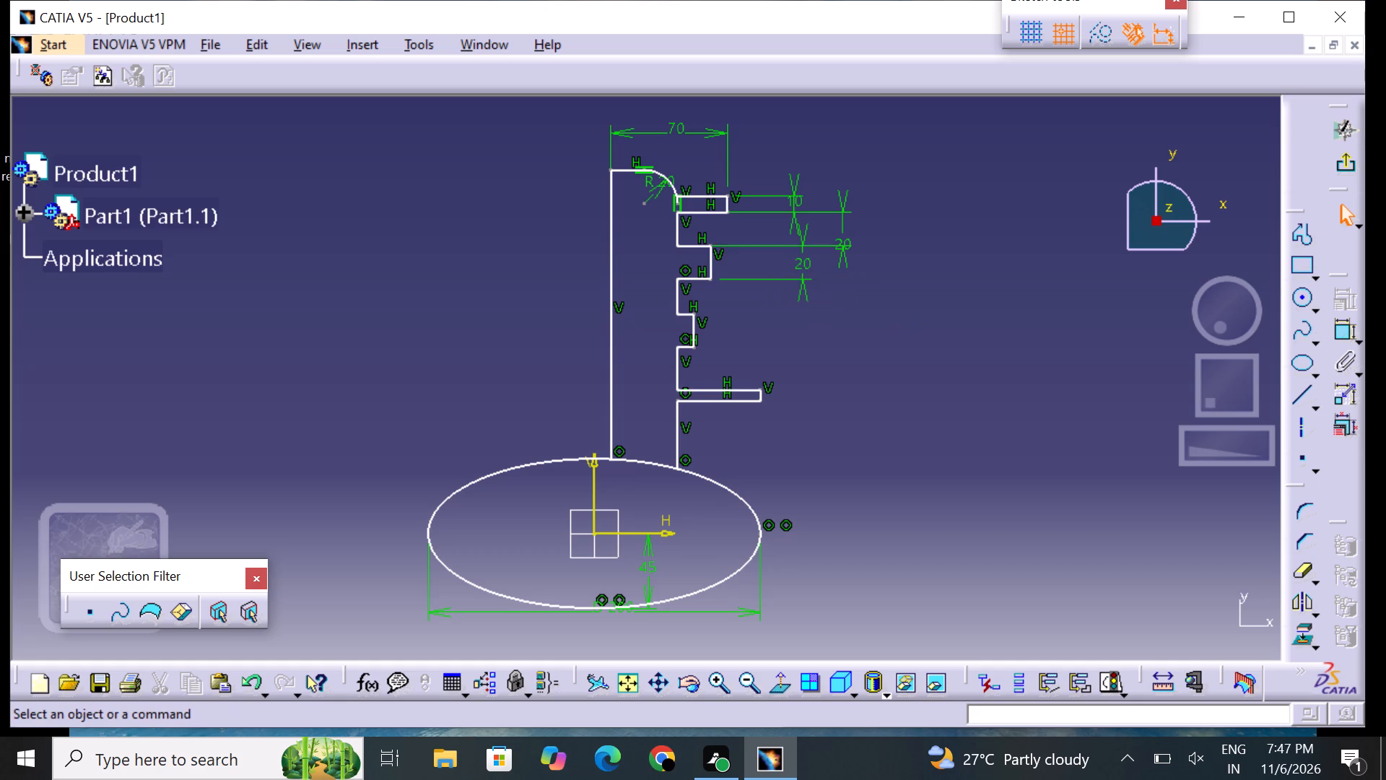
Dimension the vertical recess edge between the second and third teeth and set it to 16 mm.
click(1343, 331)
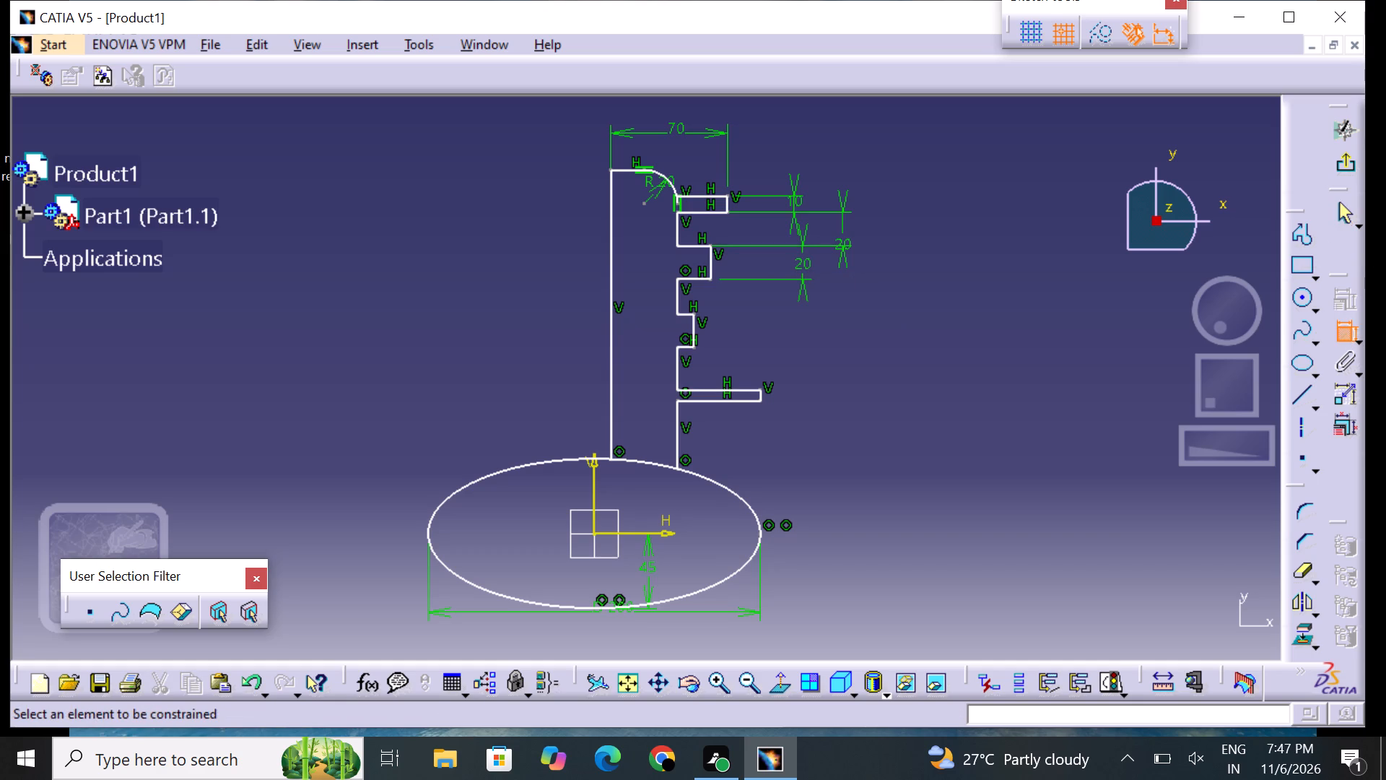
click(675, 293)
click(764, 302)
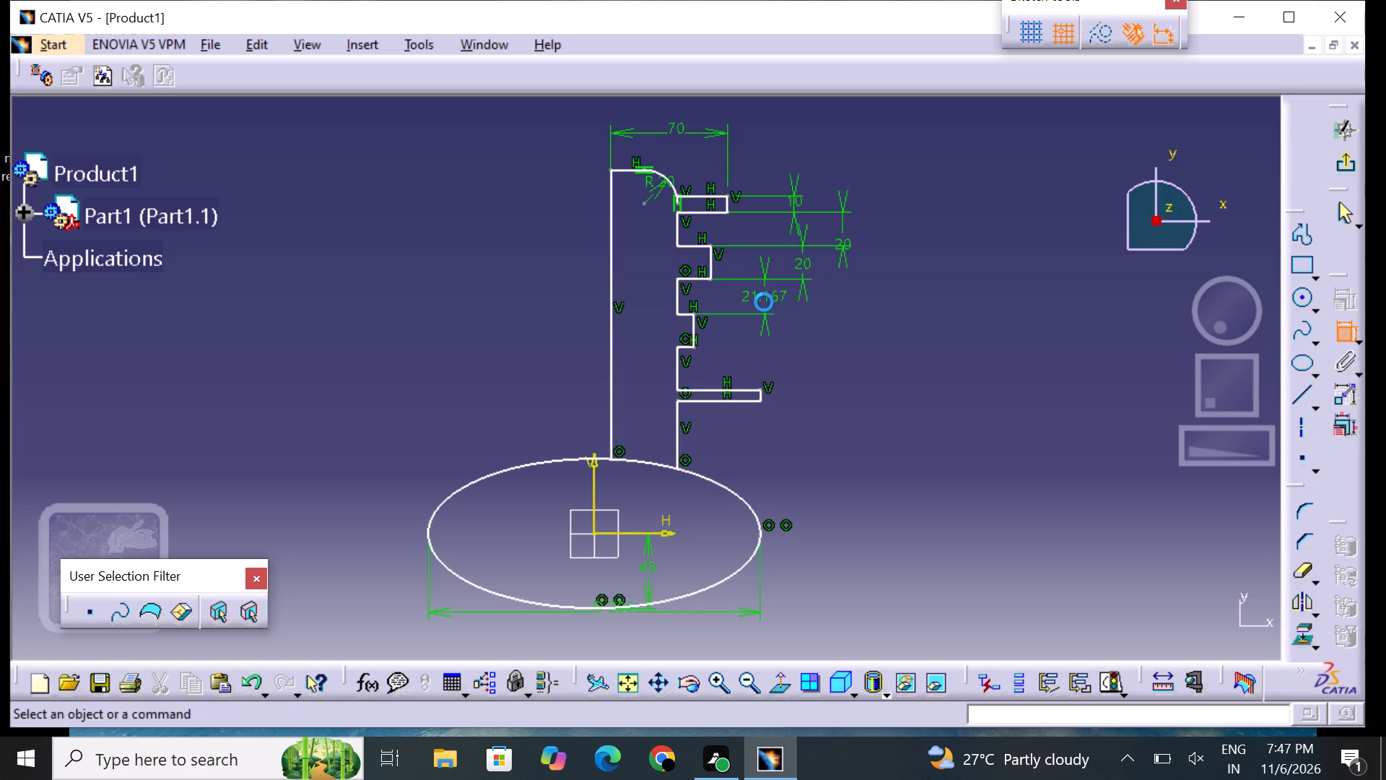
double_click(767, 300)
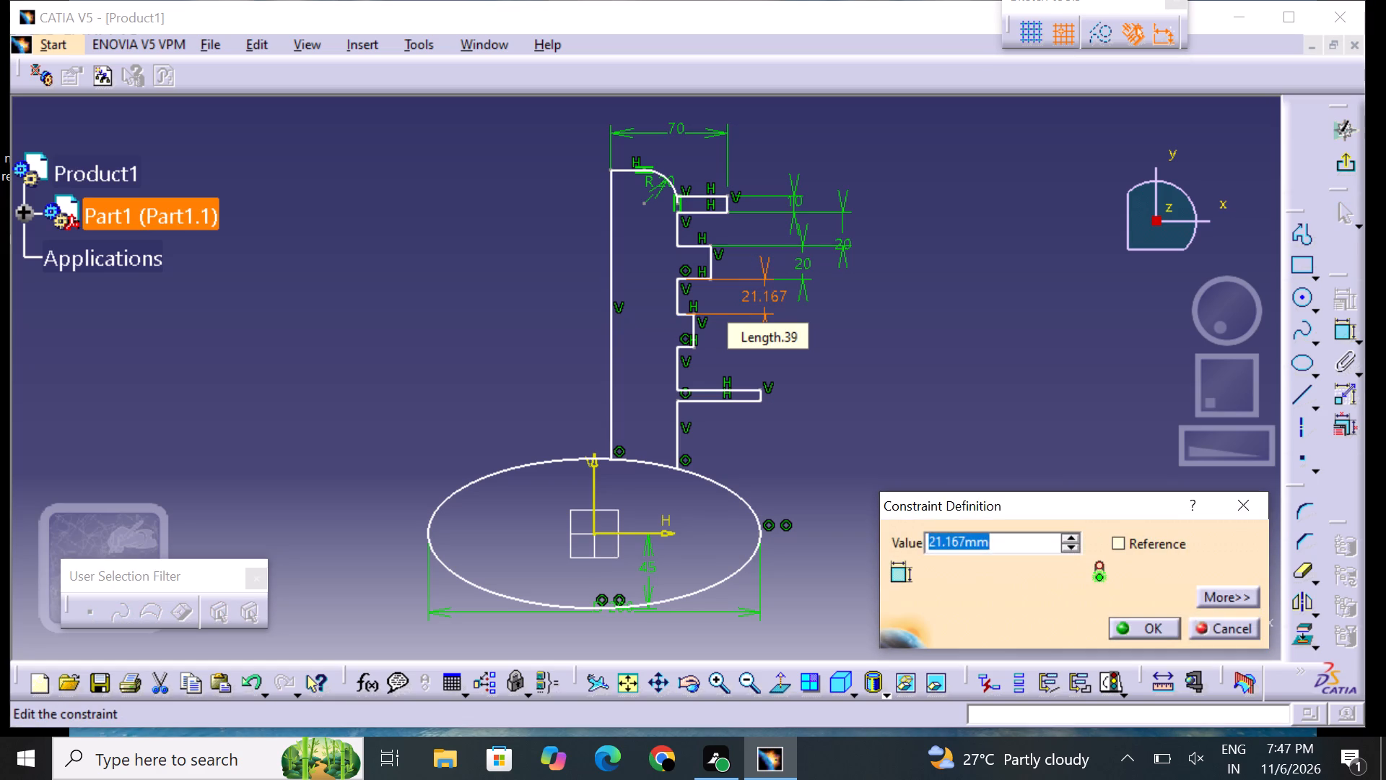
key(BackSpace)
key(1)
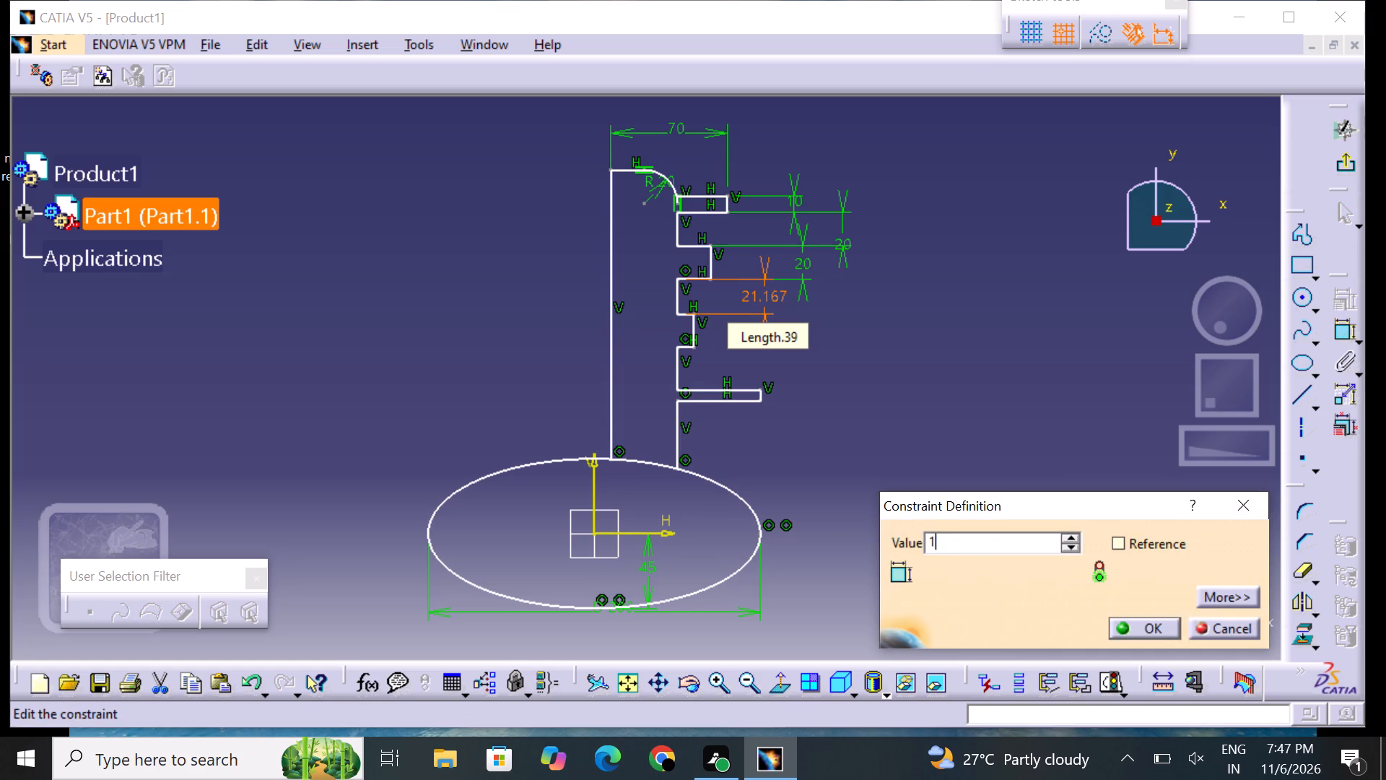
key(6)
key(Return)
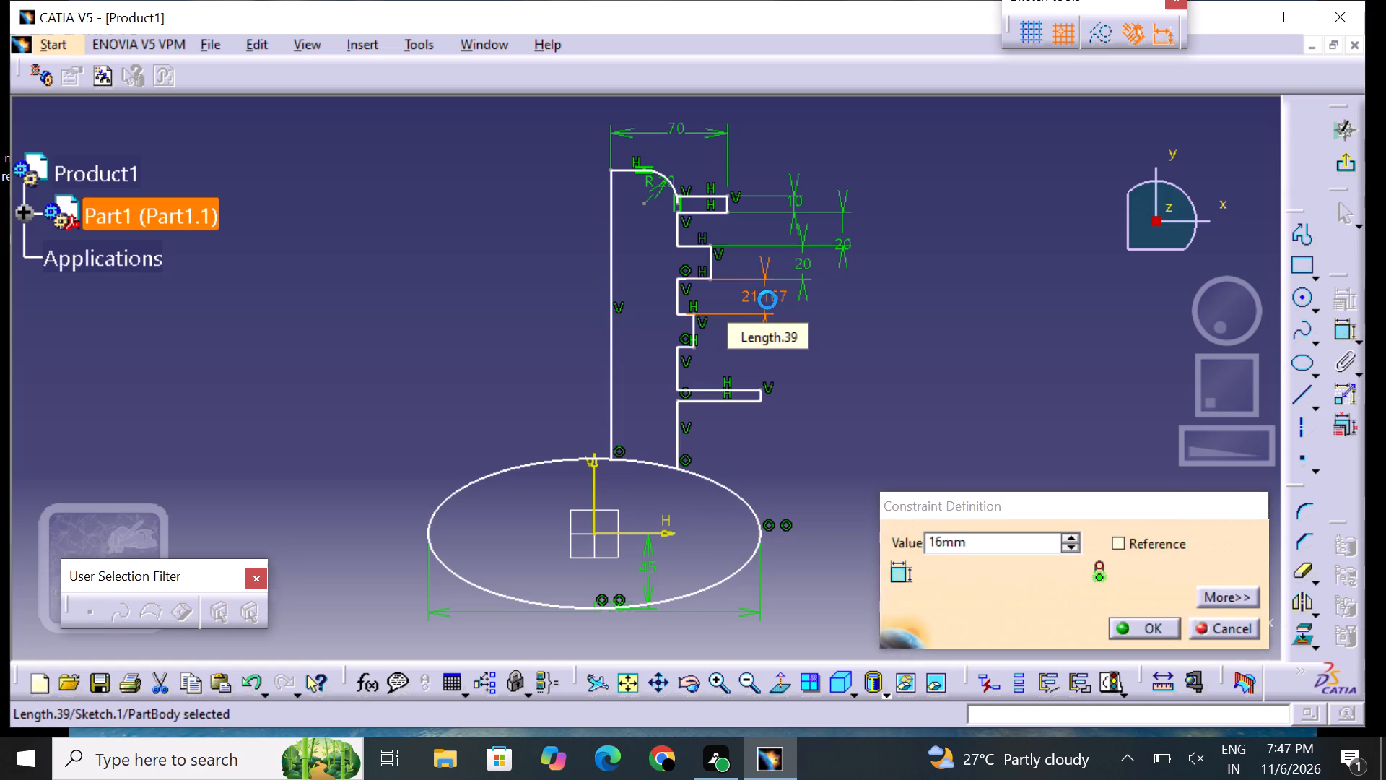
click(989, 342)
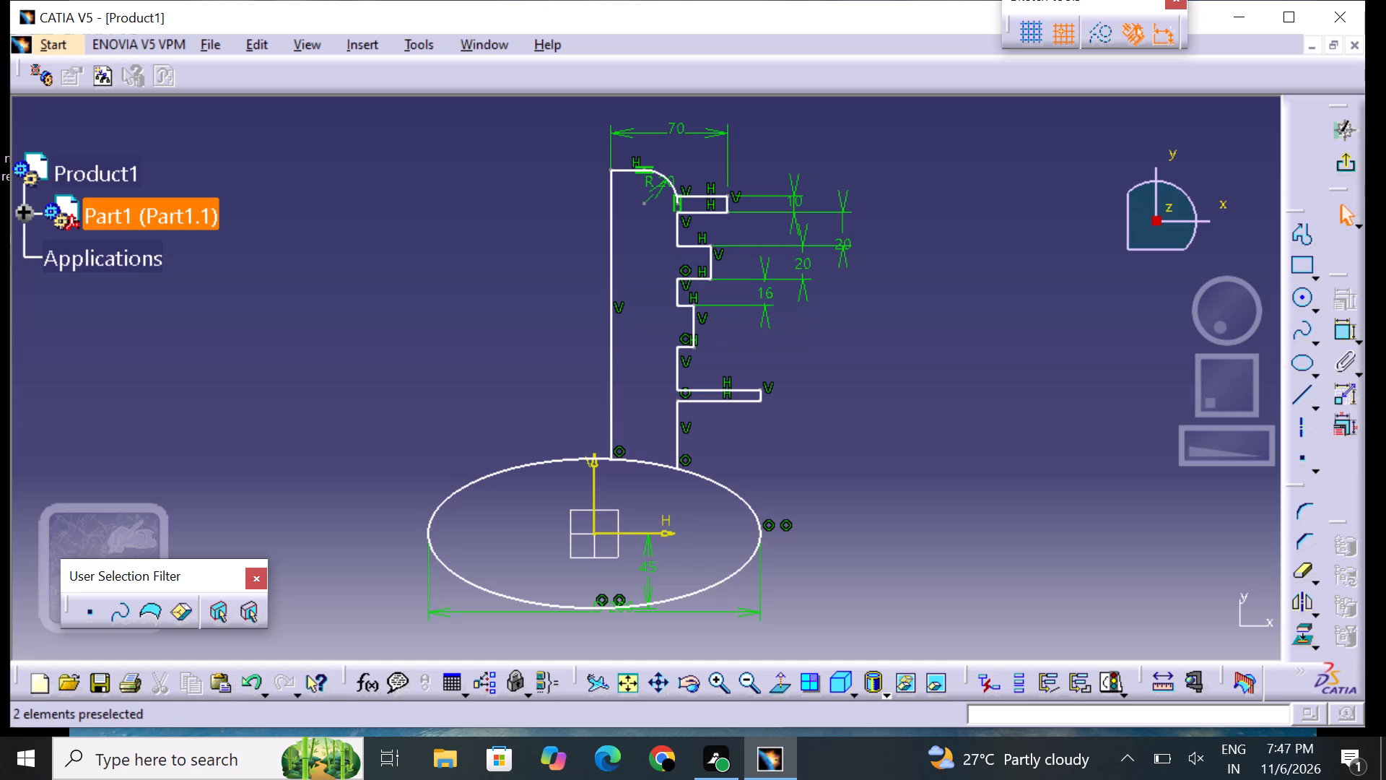
Dimension the third tooth's end edge and set its thickness to 12 mm.
click(1341, 329)
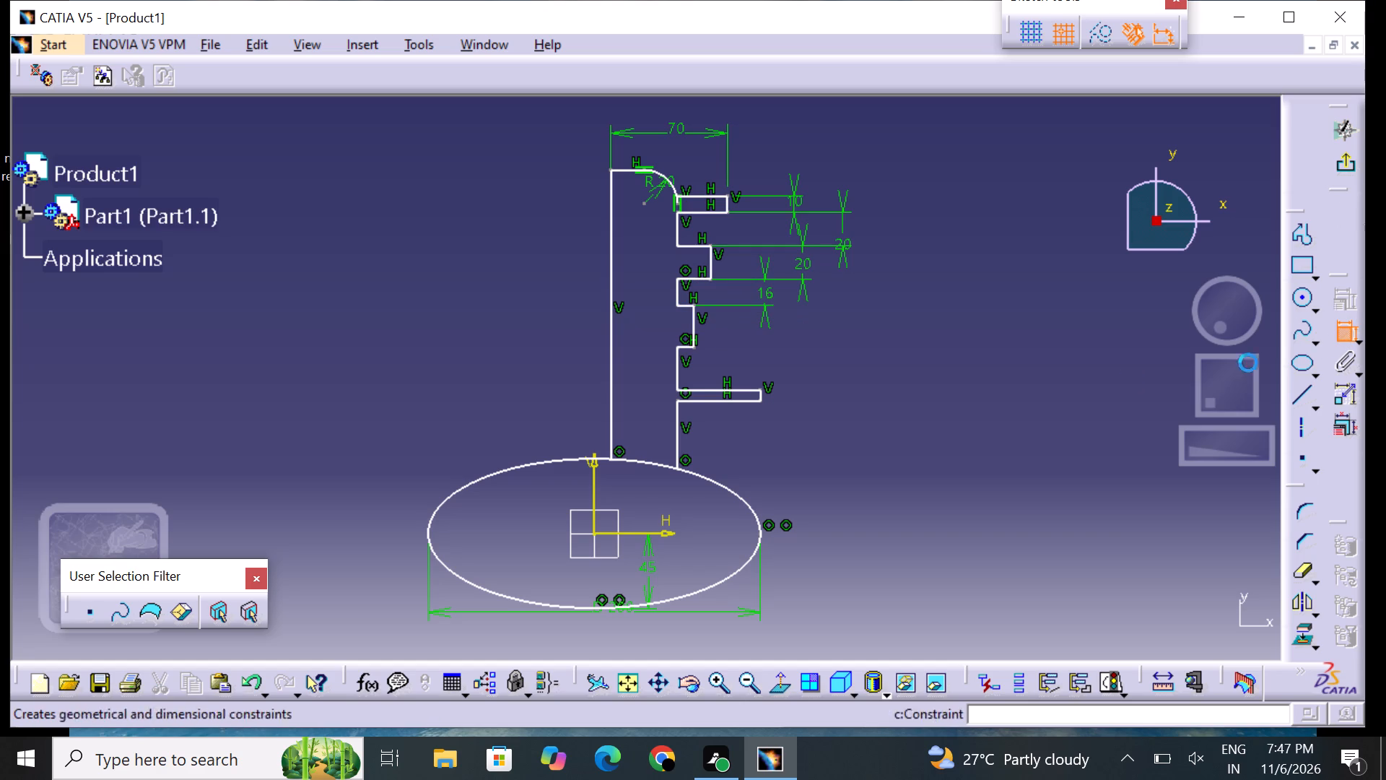
click(693, 324)
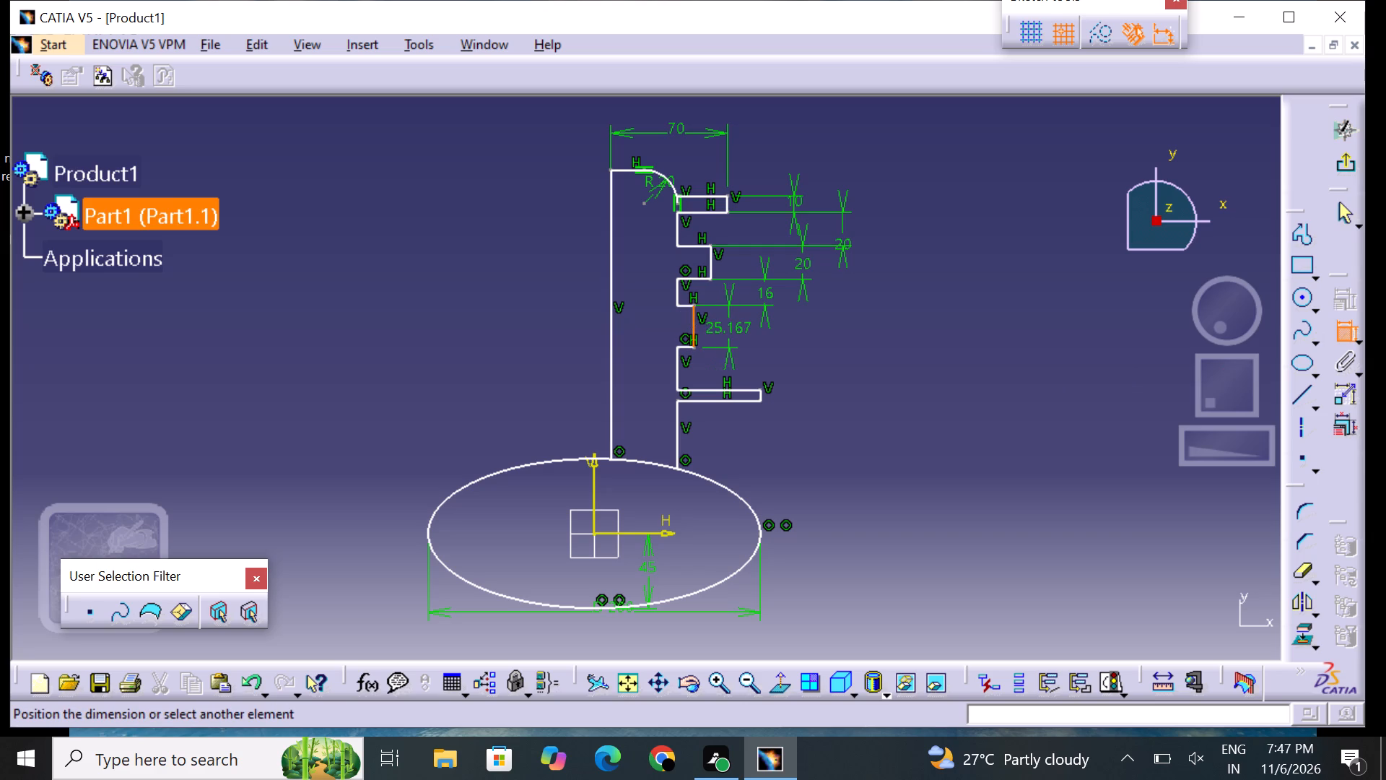
click(736, 334)
double_click(739, 329)
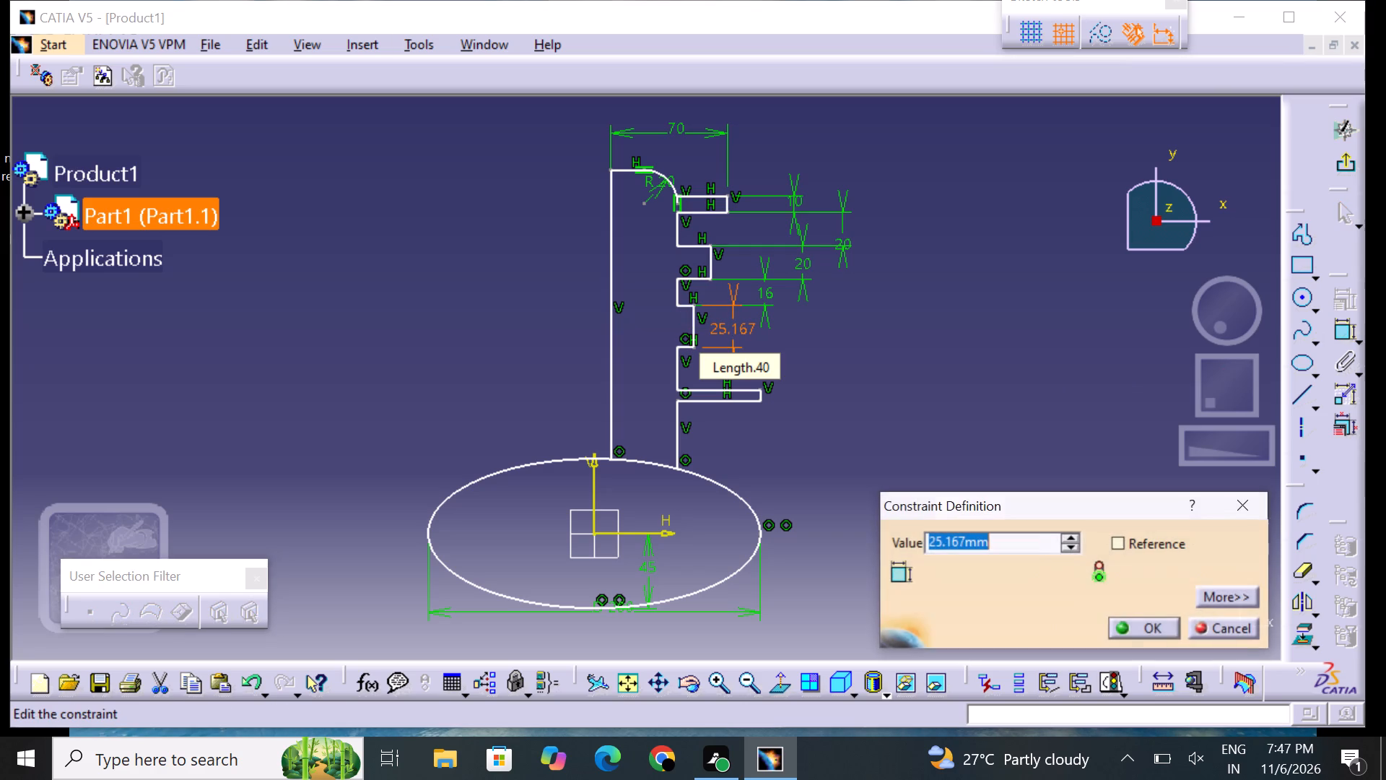
key(BackSpace)
text(12)
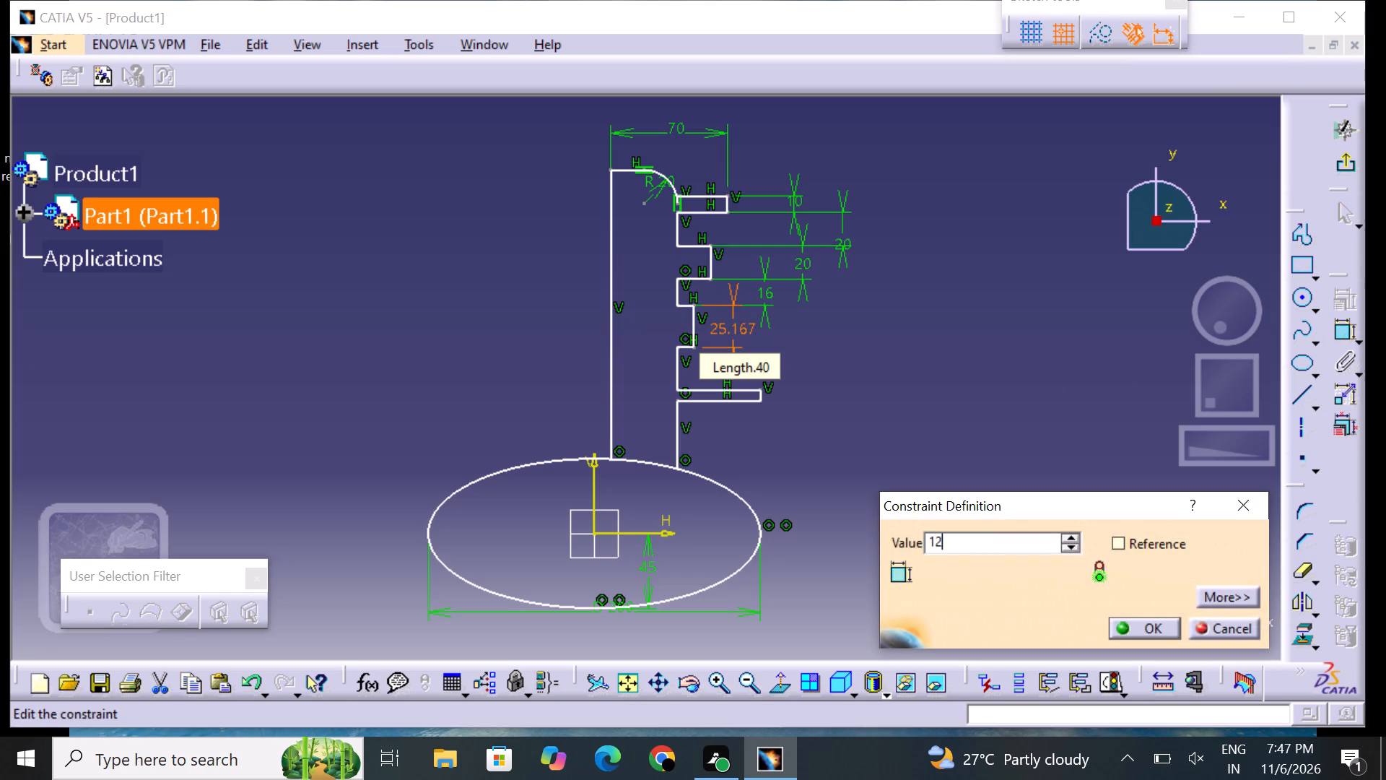
key(Return)
click(900, 355)
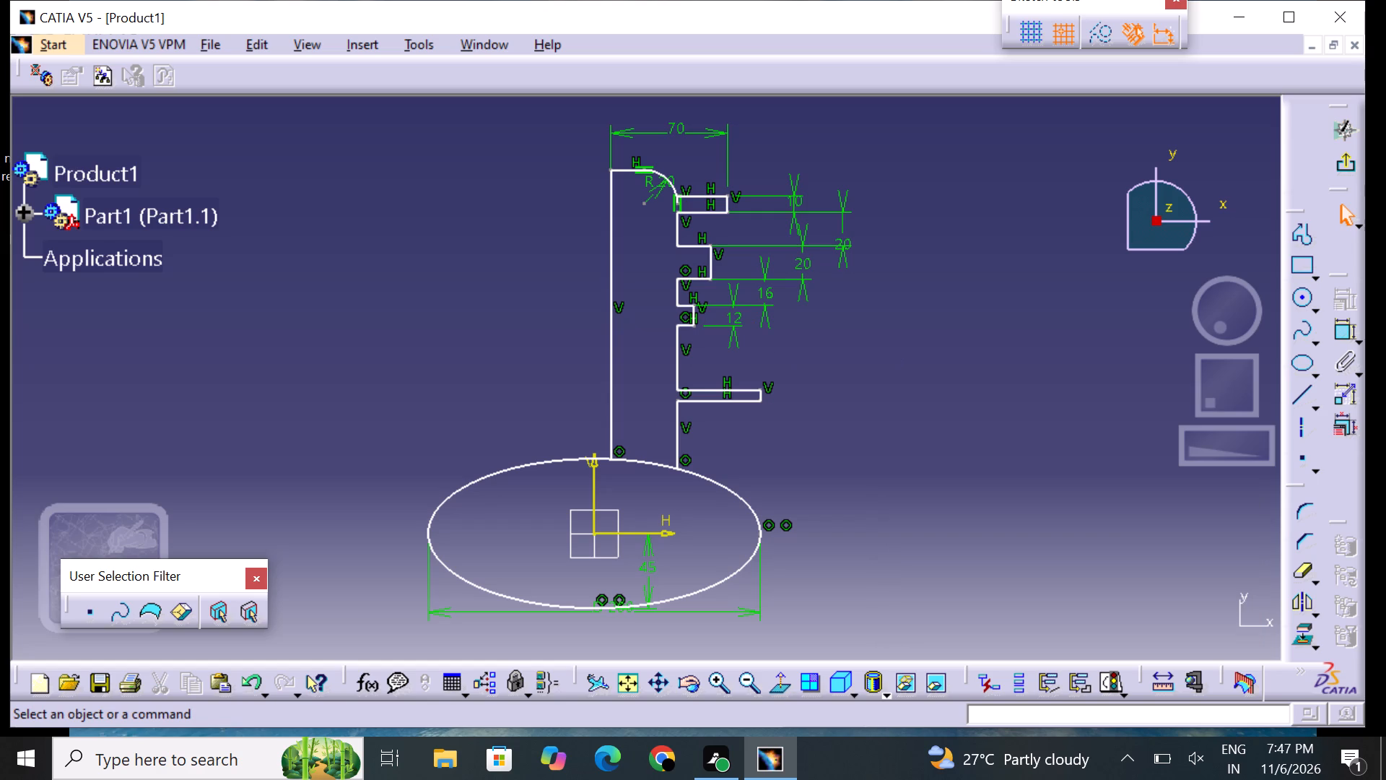
Dimension the vertical recess edge between the third tooth and the long bottom tooth and set it to 16 mm.
click(1348, 324)
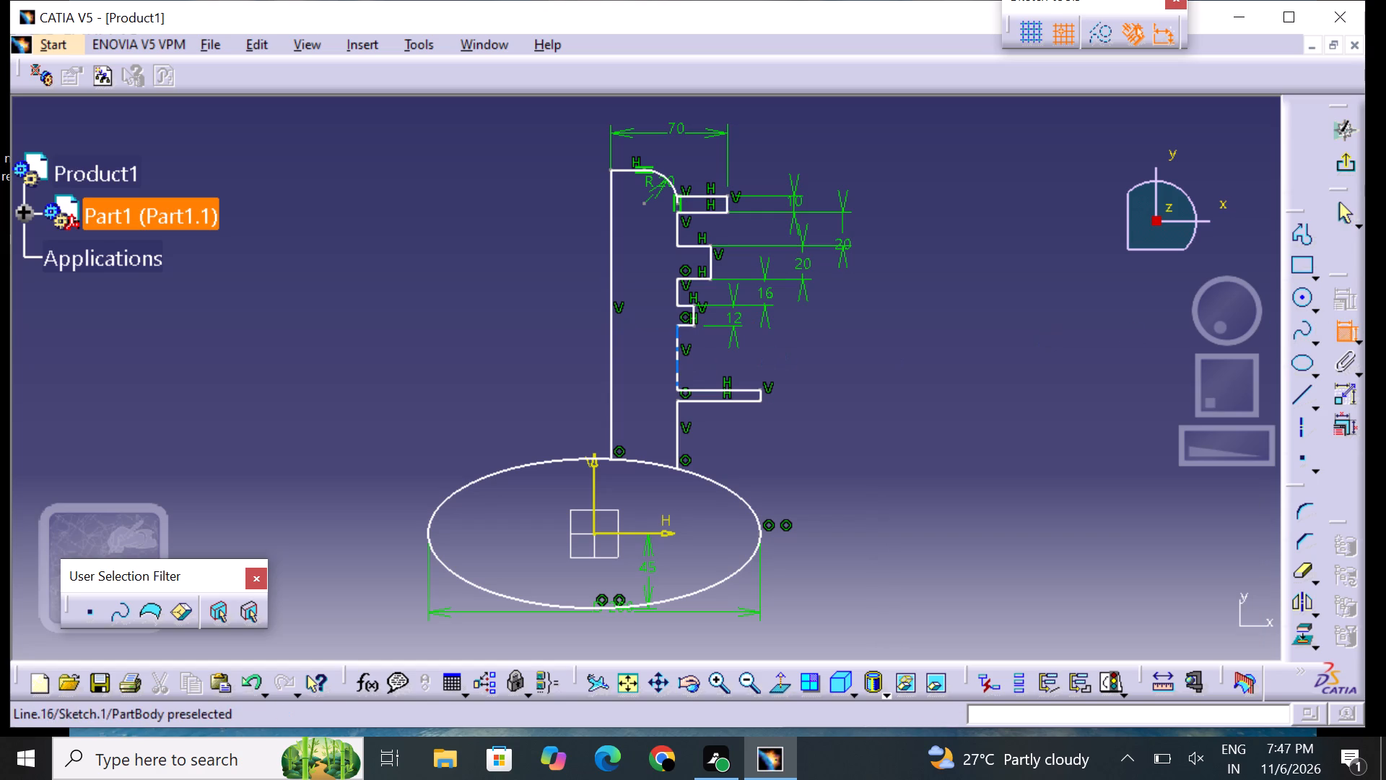
click(677, 362)
click(719, 361)
double_click(723, 358)
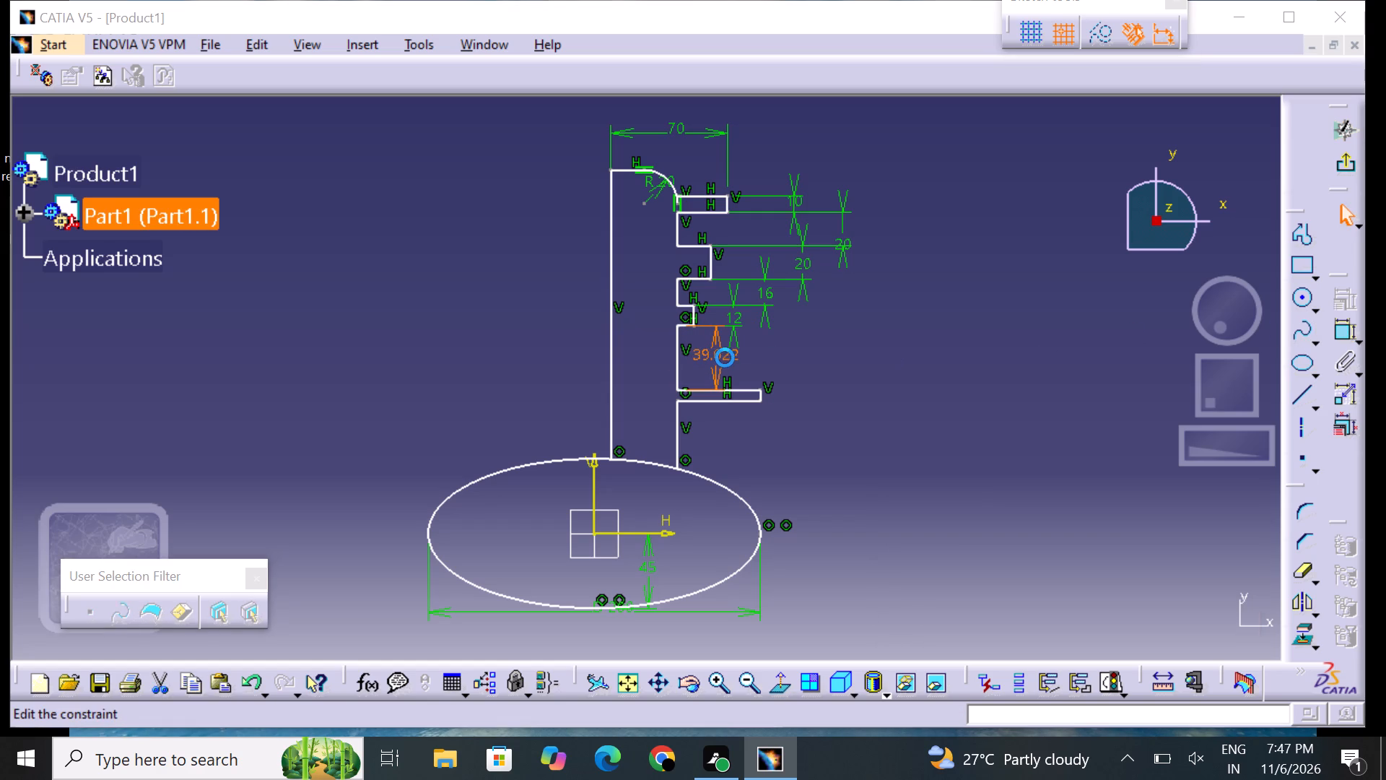
key(BackSpace)
text(16)
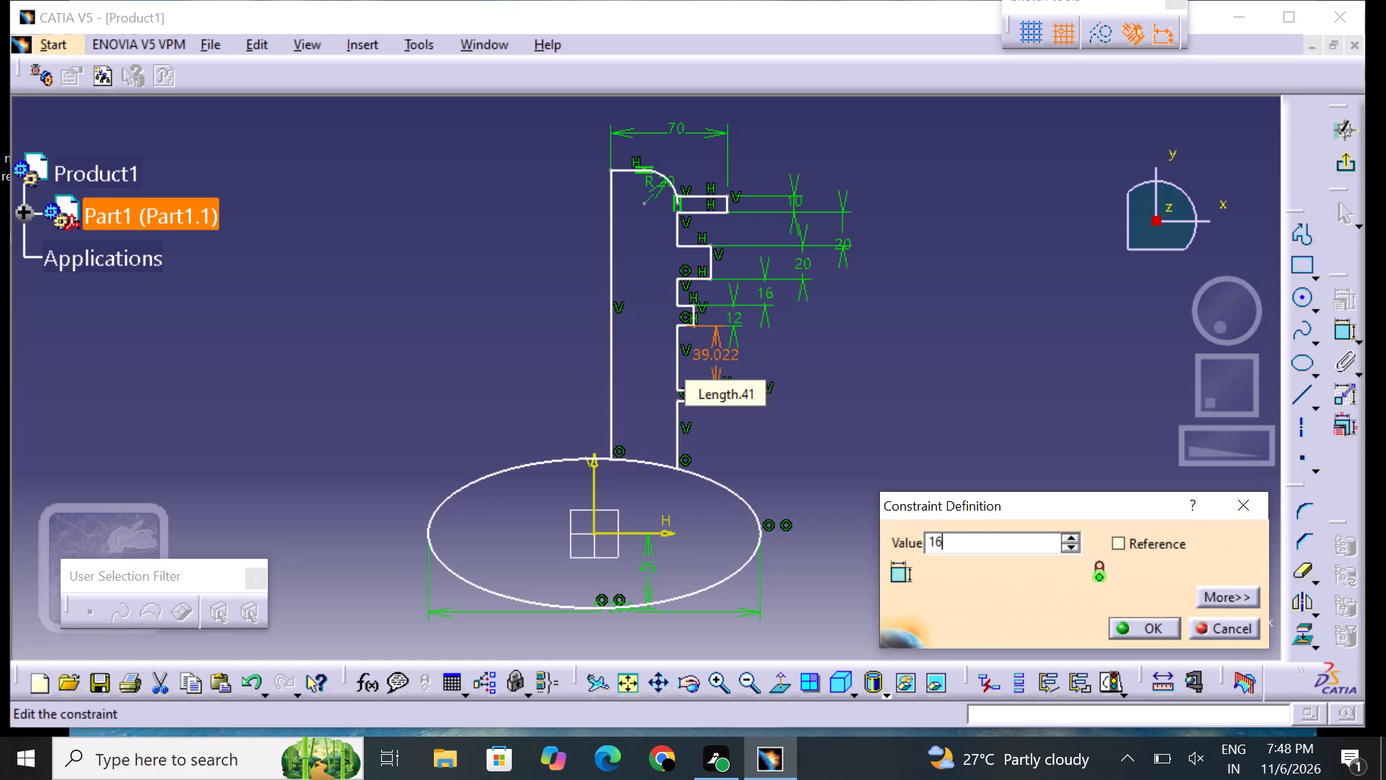
key(Return)
click(806, 377)
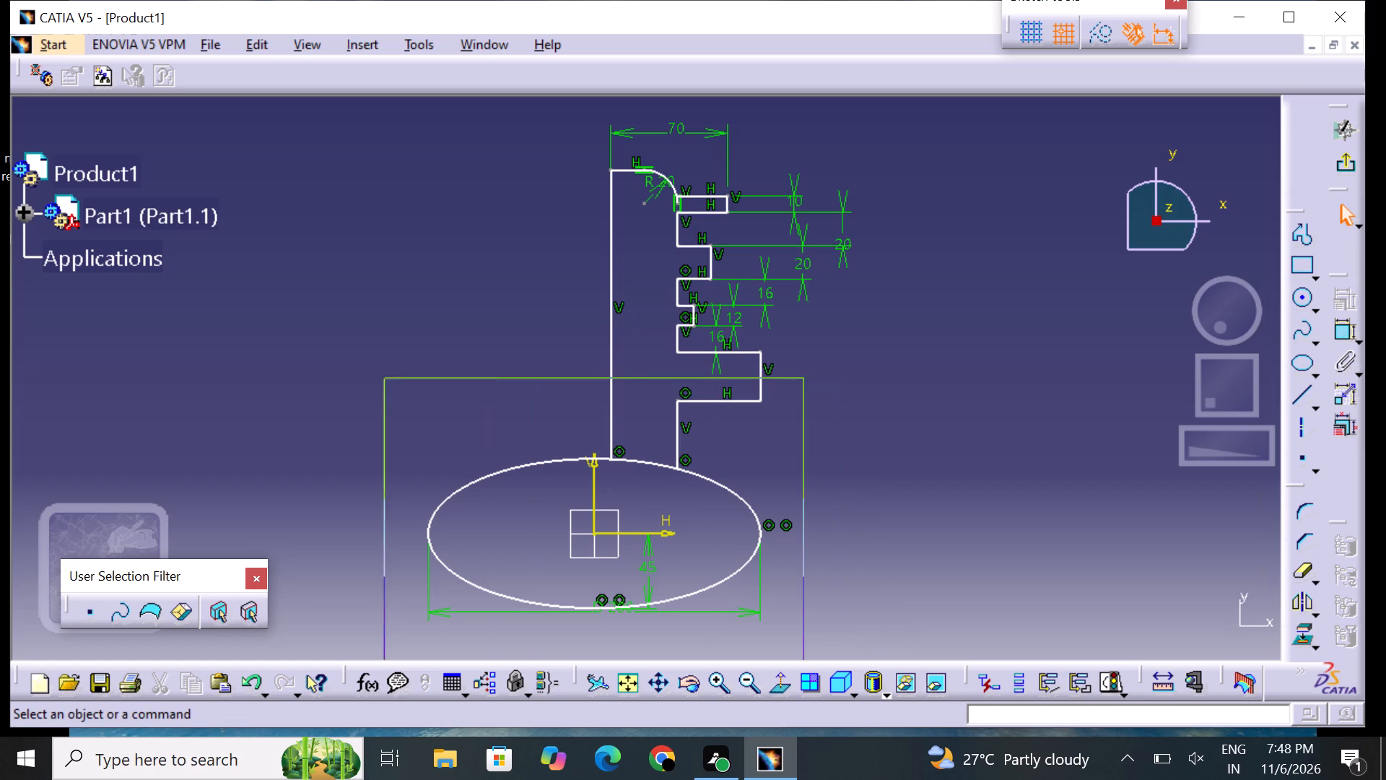
key(Escape)
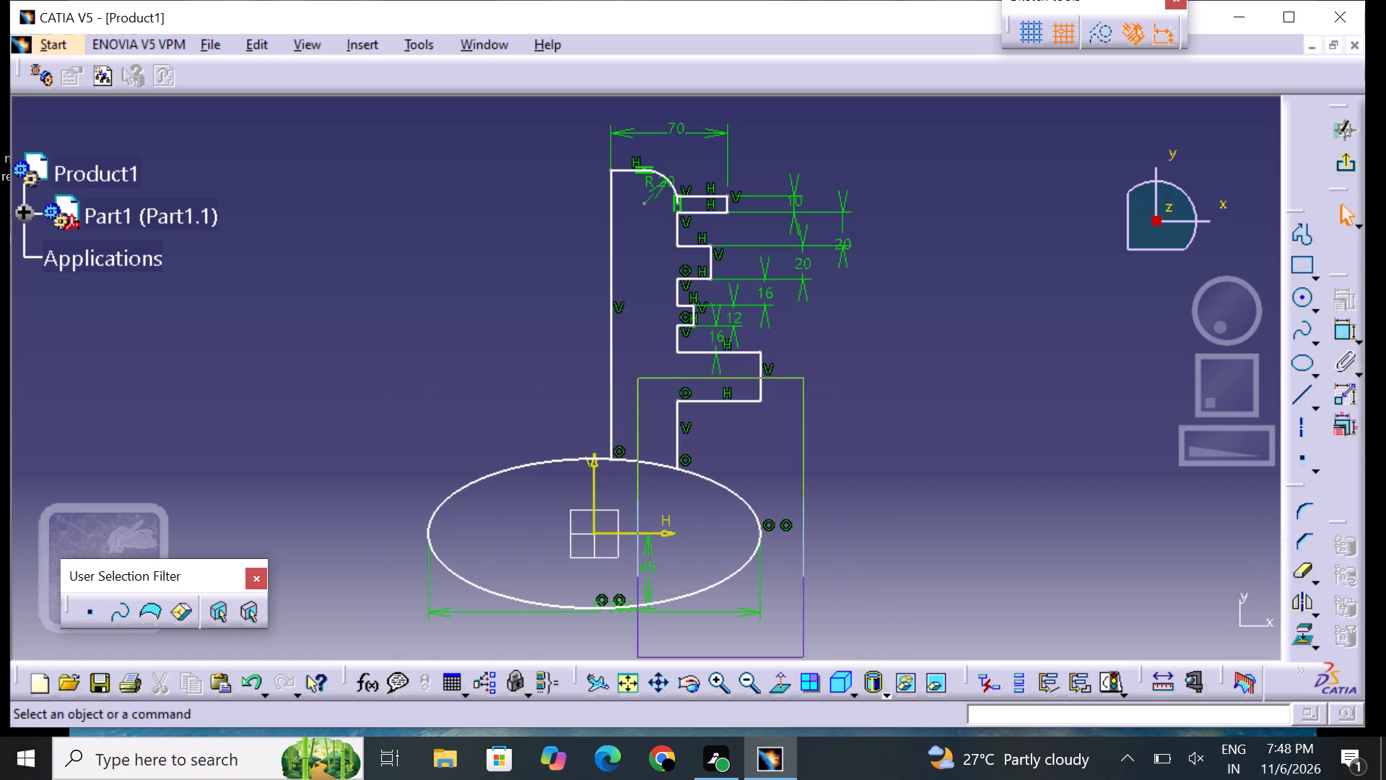
key(Escape)
key(Escape)
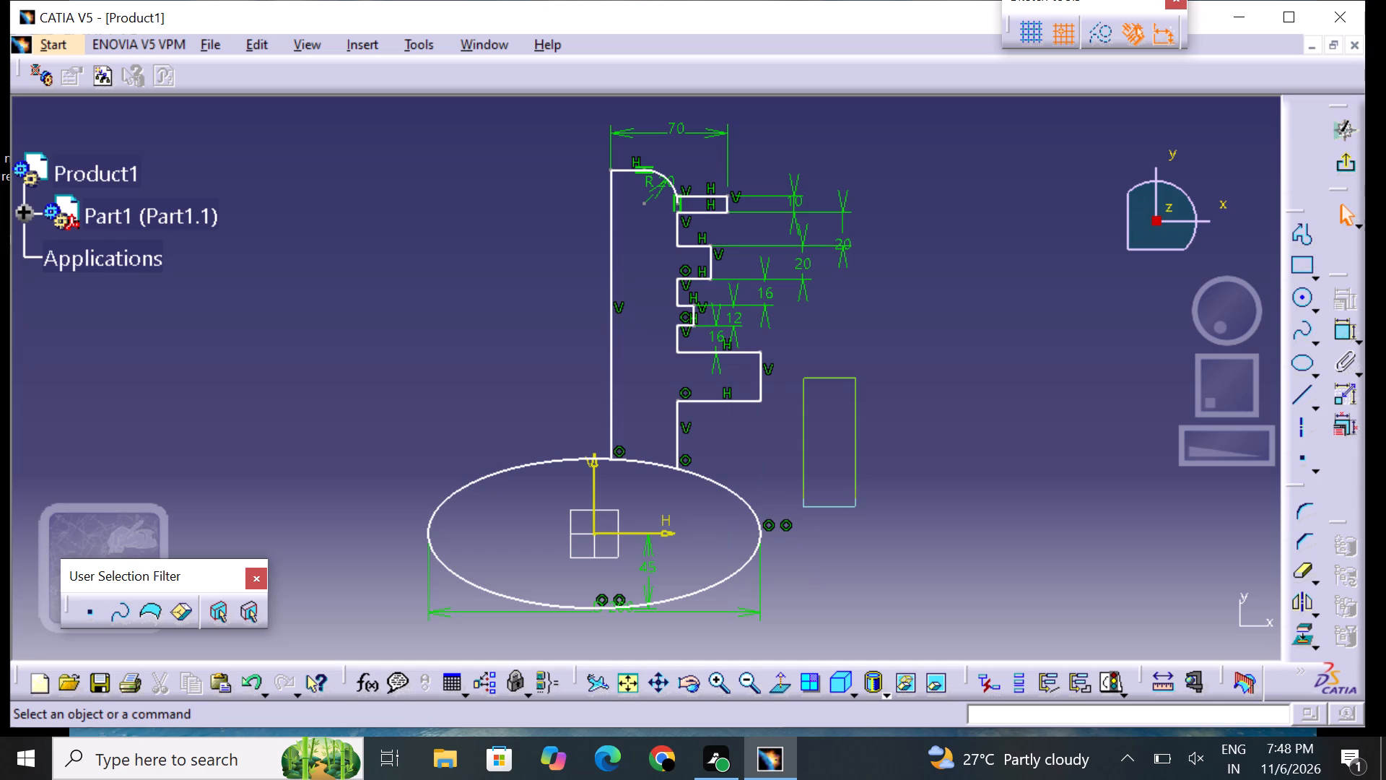
click(860, 506)
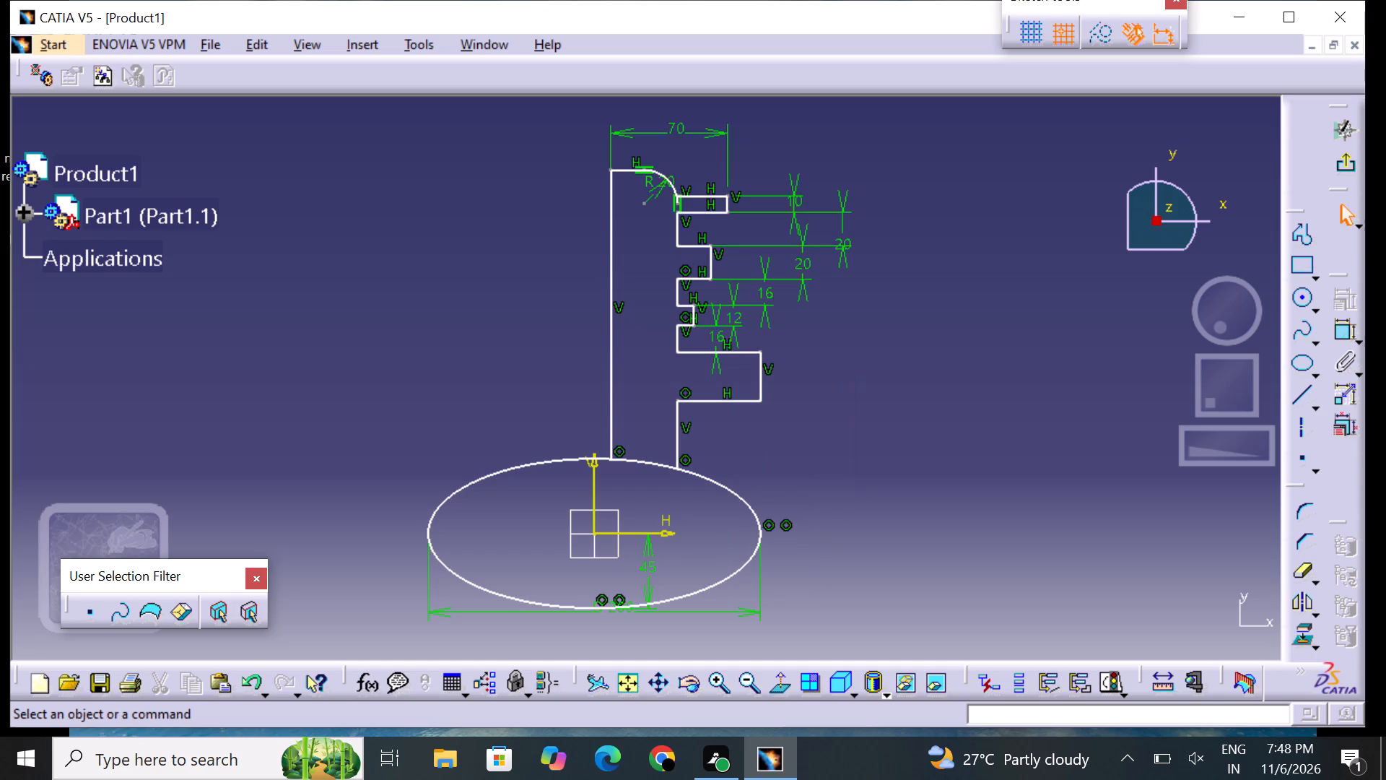
Dimension the distance from the top tooth's upper edge to the bottom tooth's lower edge and set it to 108 mm.
drag(1340, 326, 1340, 334)
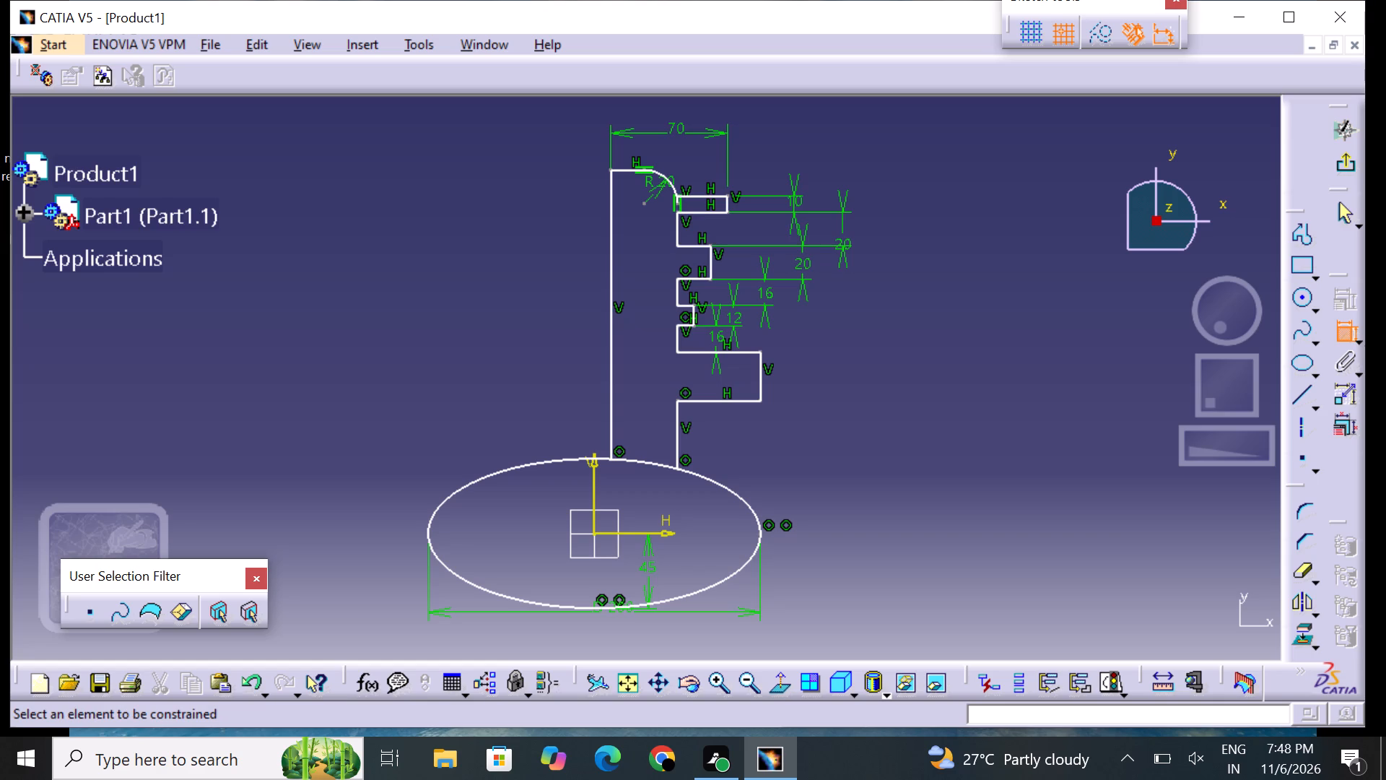
click(713, 199)
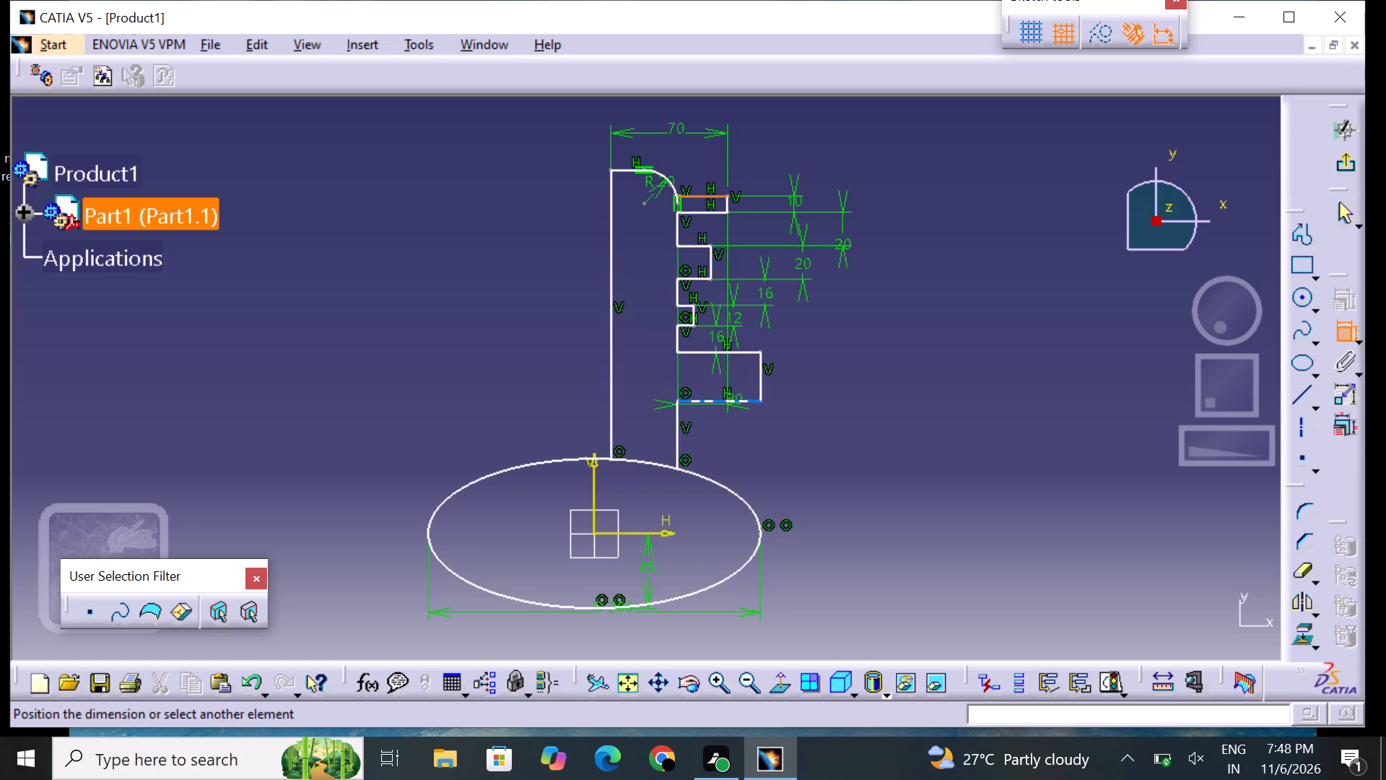
click(756, 400)
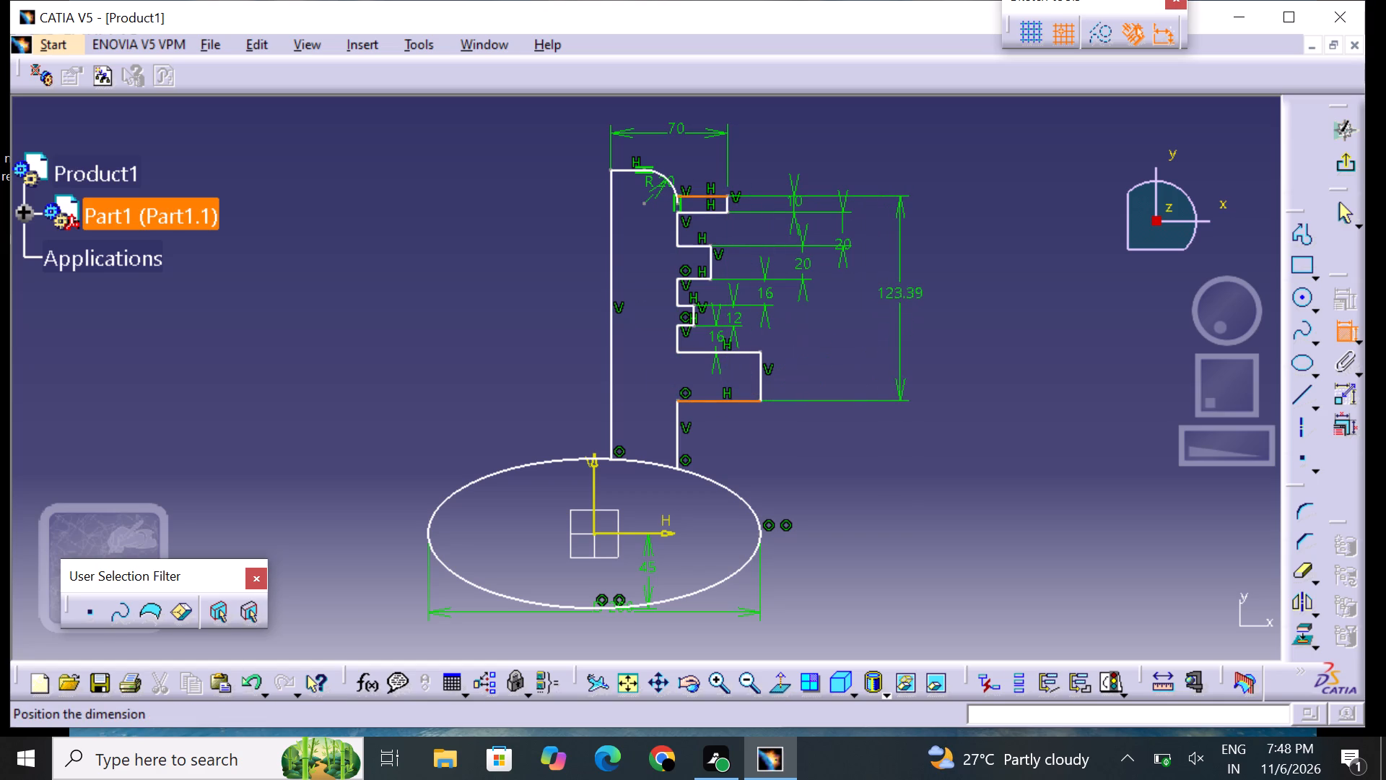
click(899, 296)
double_click(902, 296)
key(BackSpace)
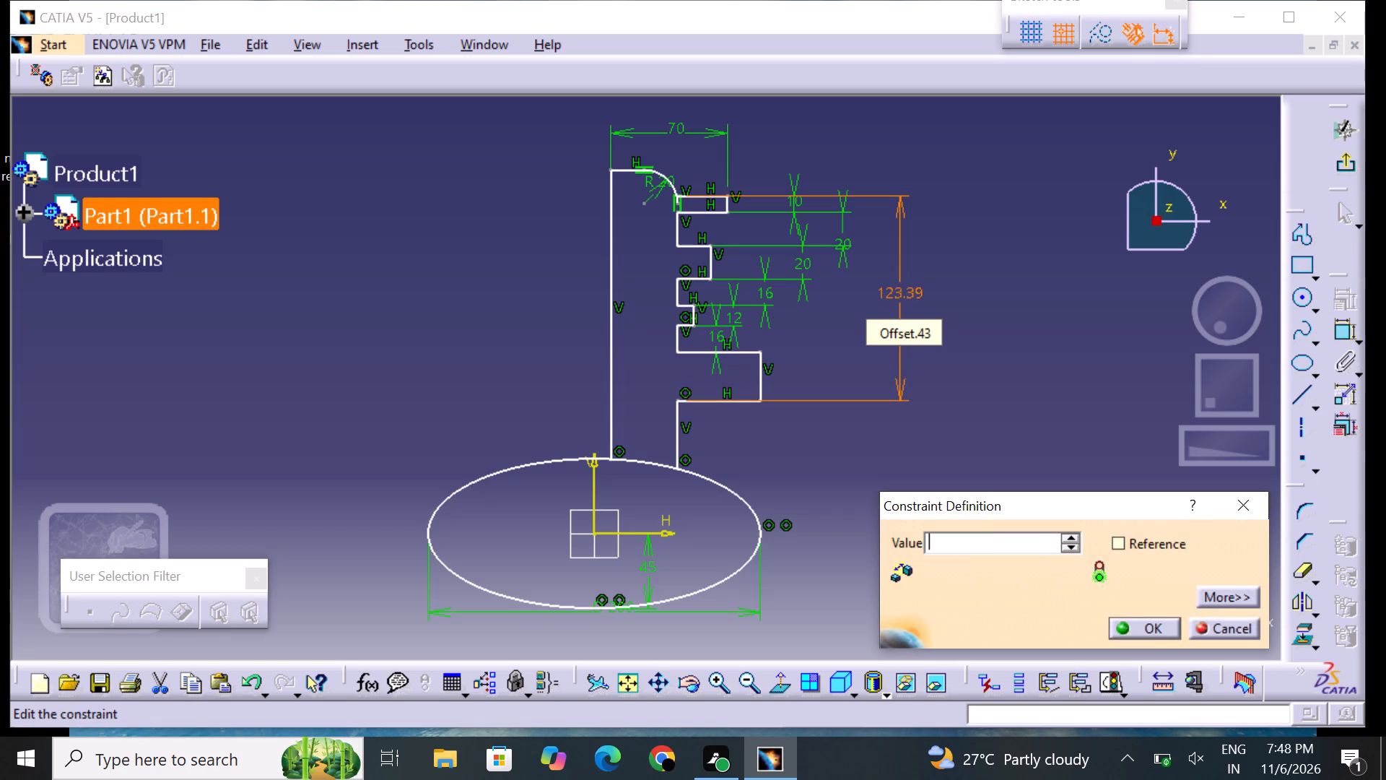
text(10)
key(8)
key(Return)
click(957, 285)
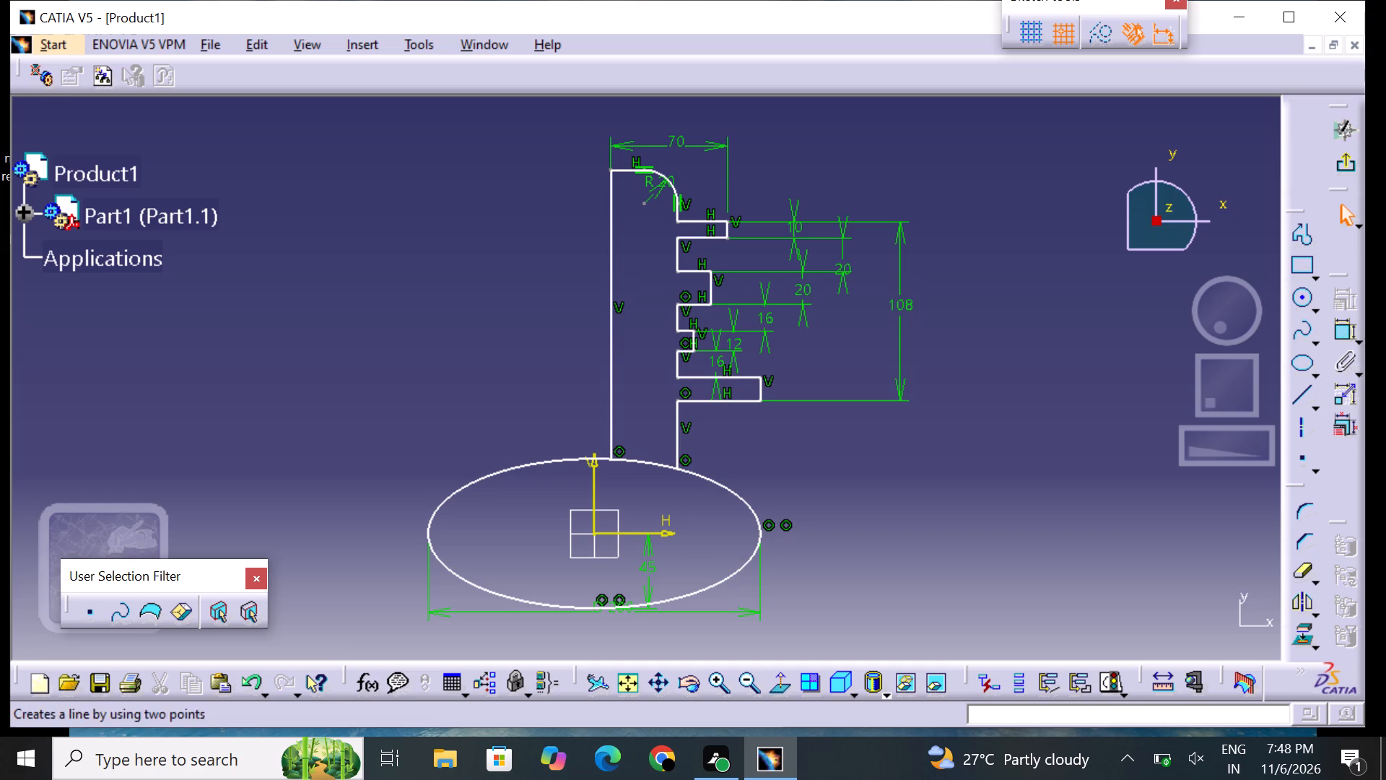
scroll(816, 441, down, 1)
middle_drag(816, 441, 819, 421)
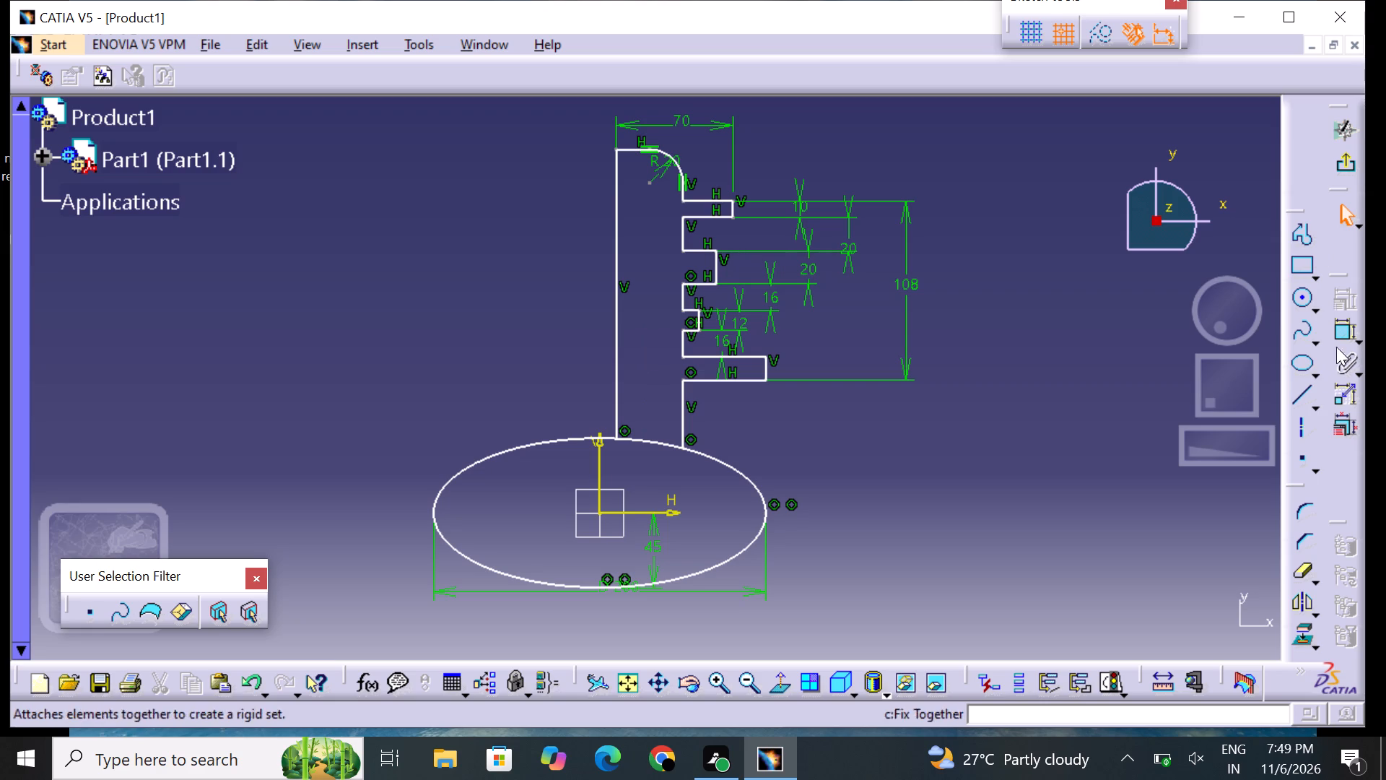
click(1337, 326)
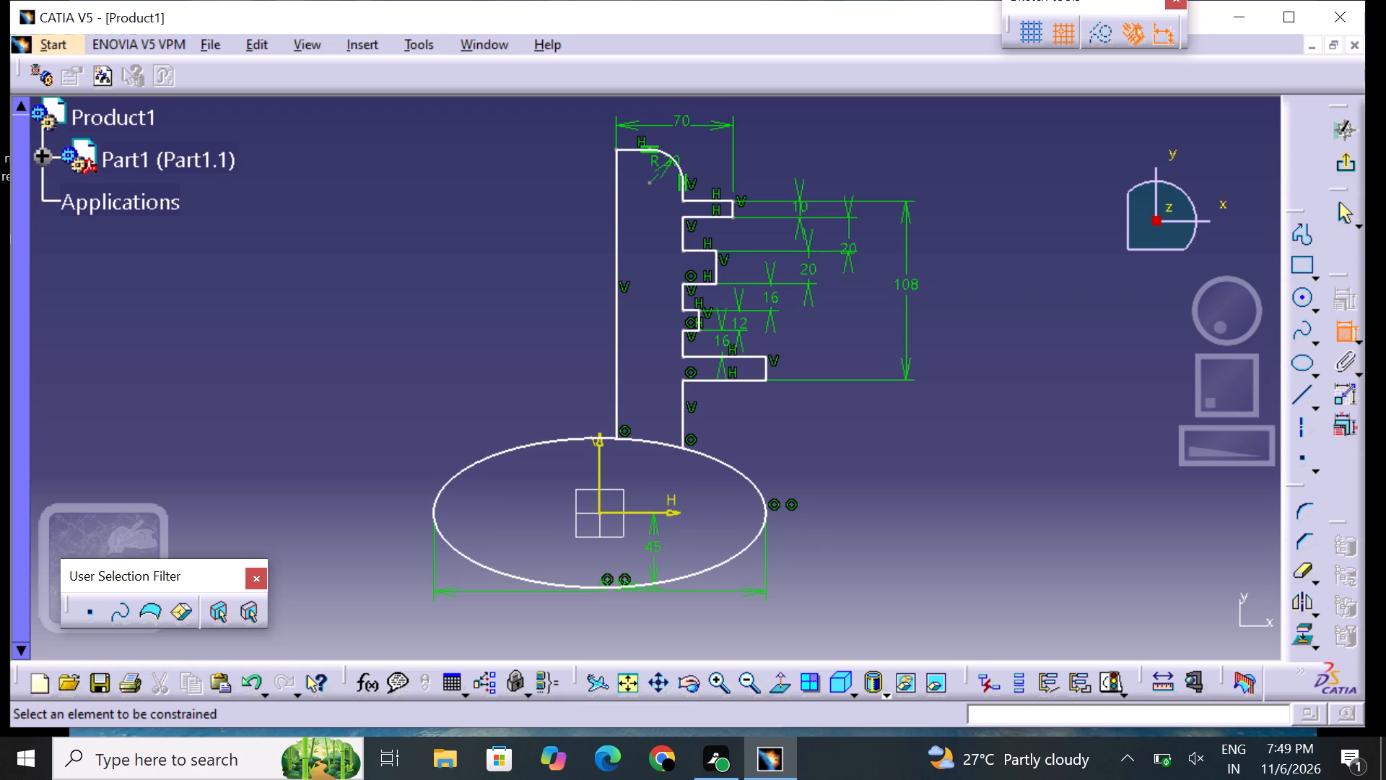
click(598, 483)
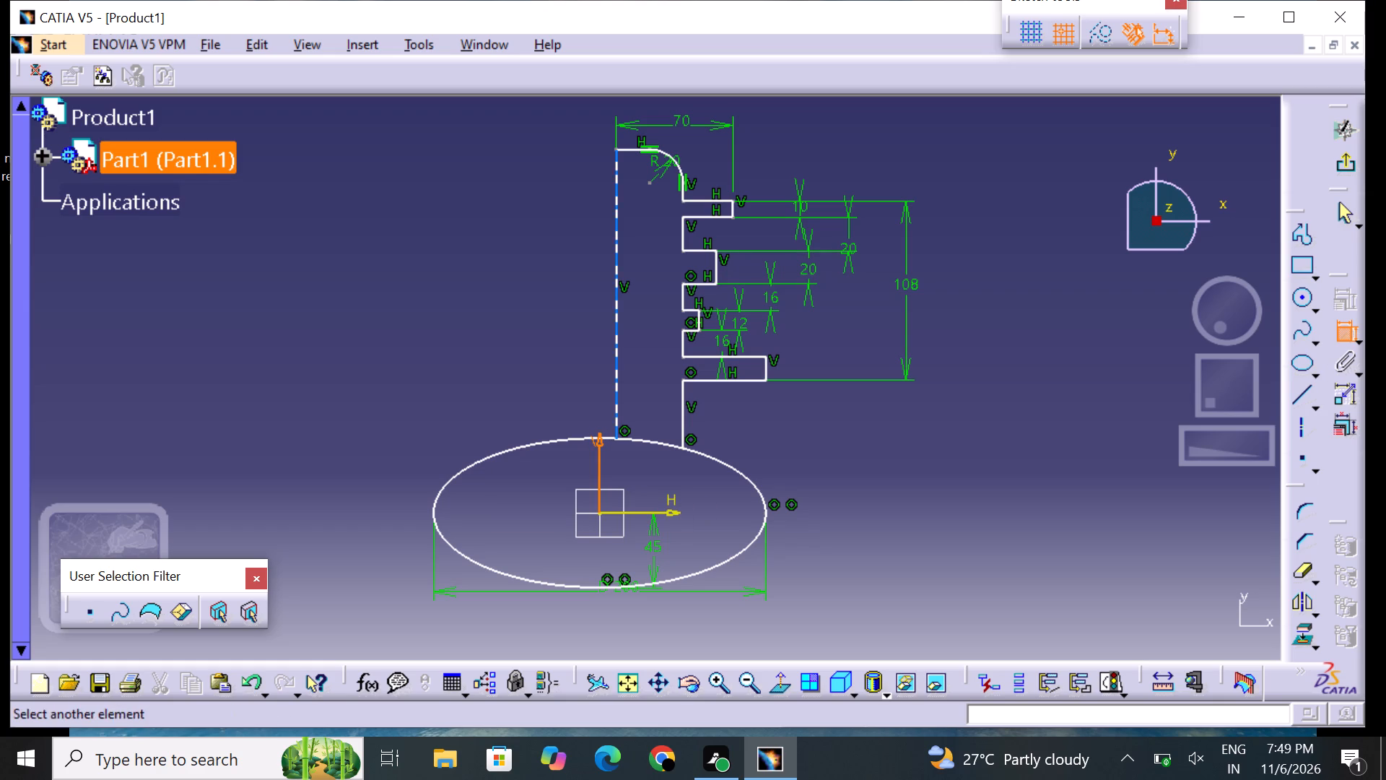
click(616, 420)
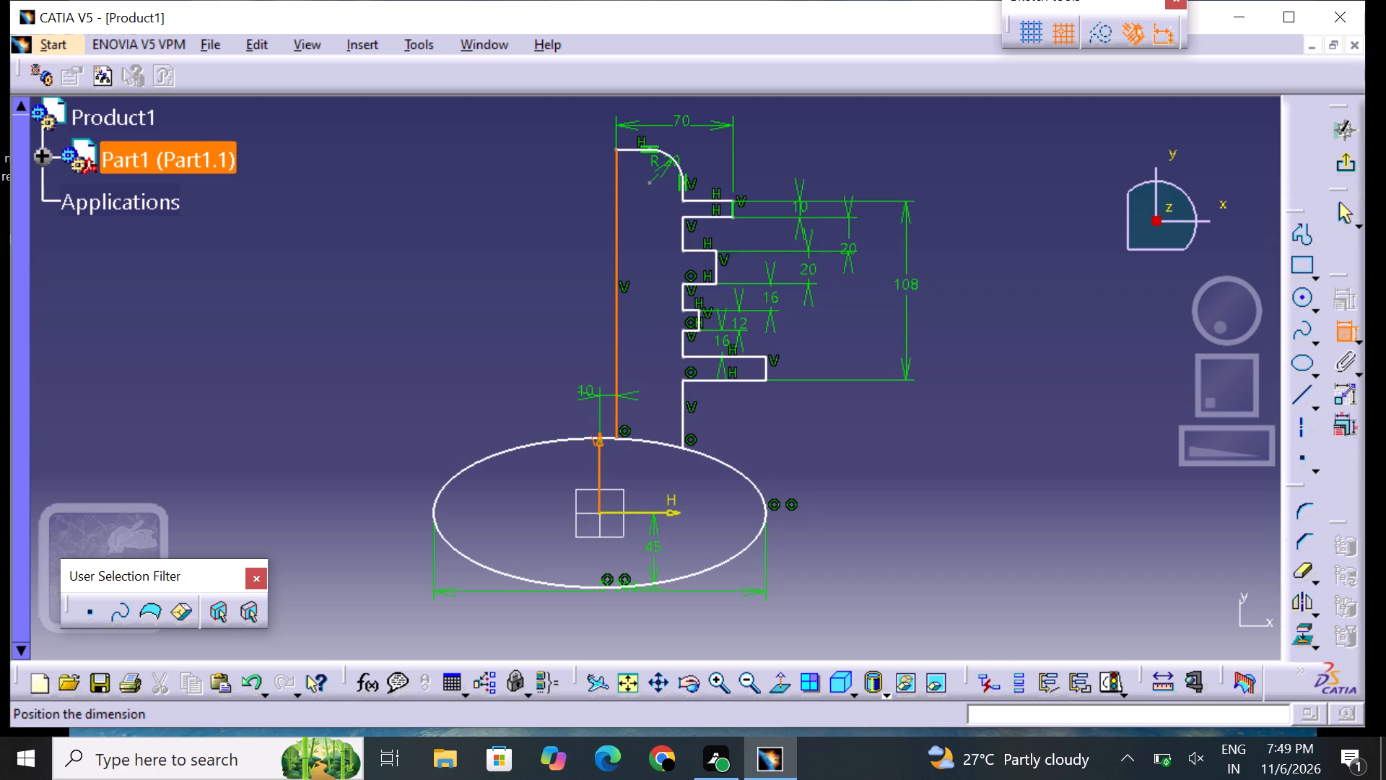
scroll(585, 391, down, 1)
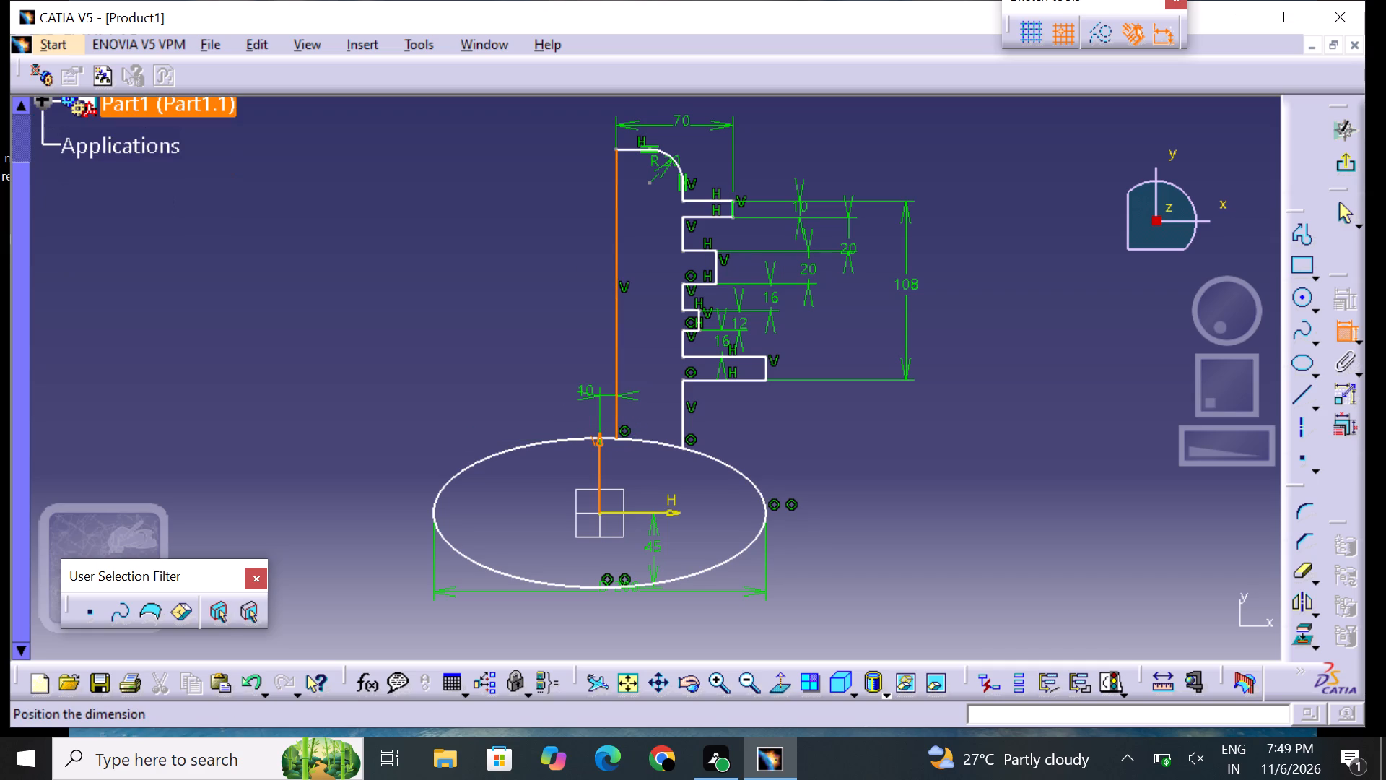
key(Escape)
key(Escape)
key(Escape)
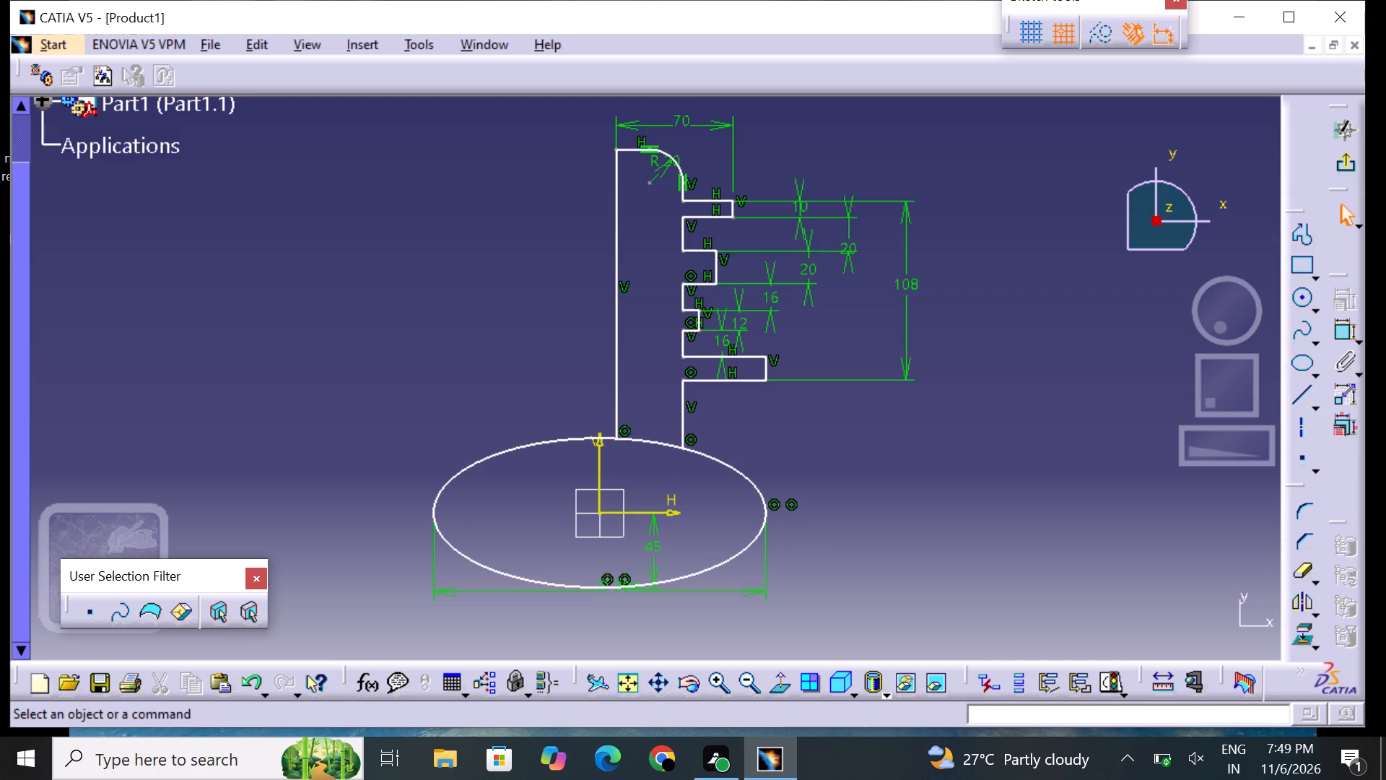
Exit the sketch and return to the 3D part.
click(1352, 155)
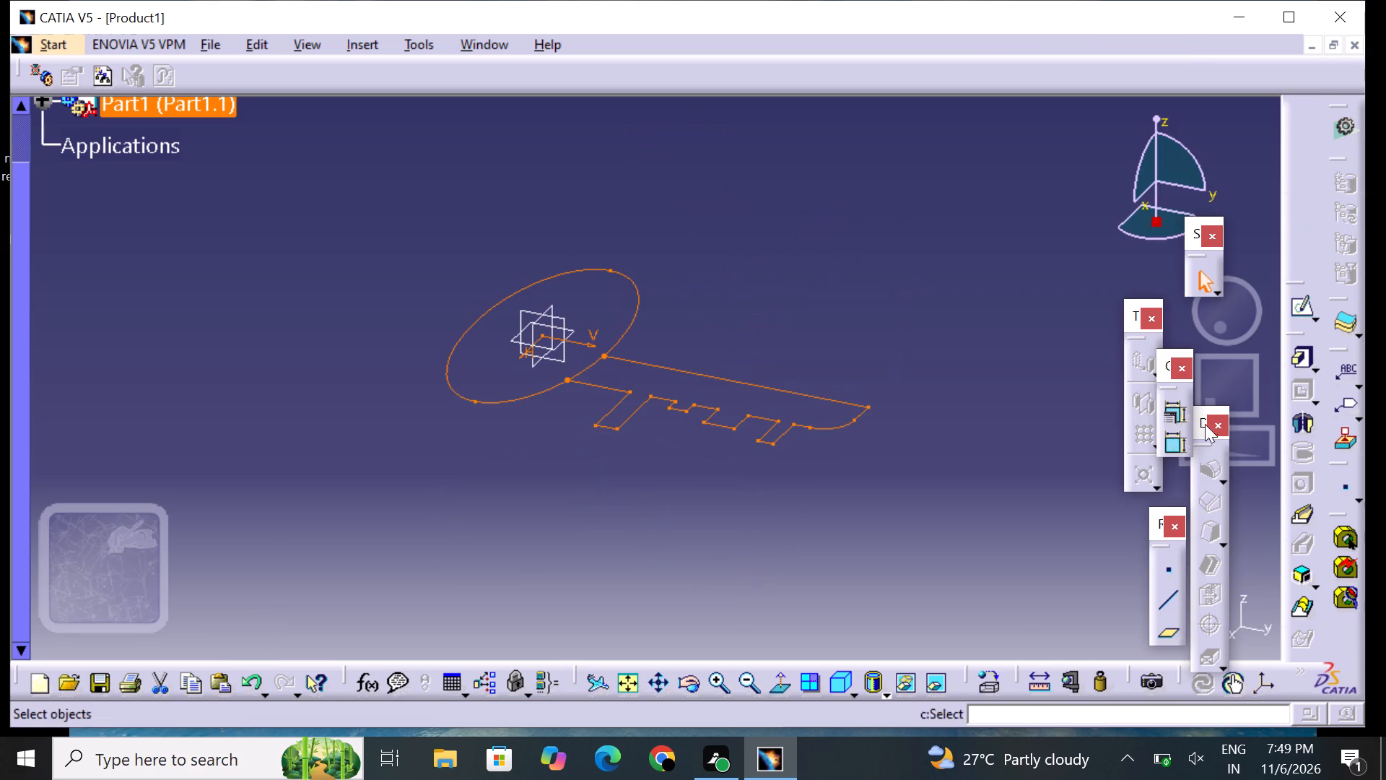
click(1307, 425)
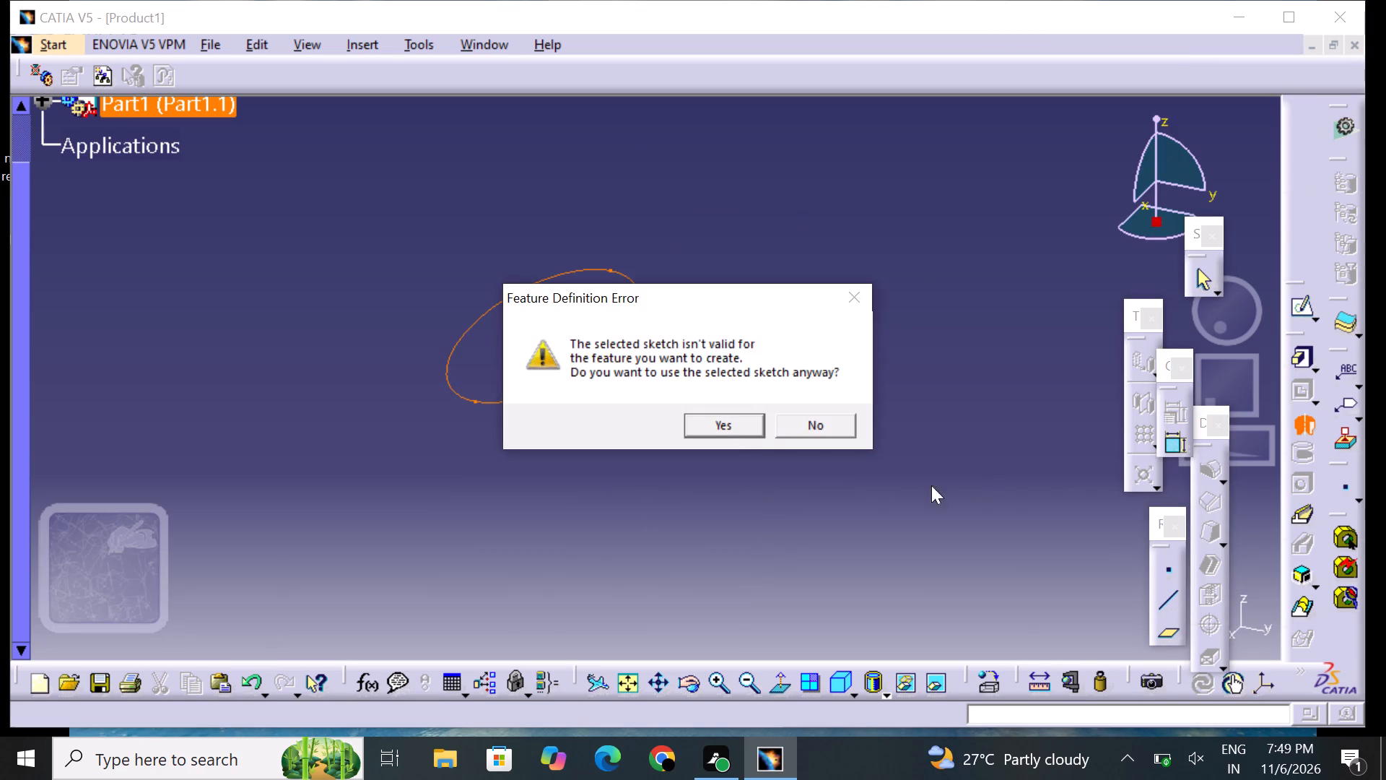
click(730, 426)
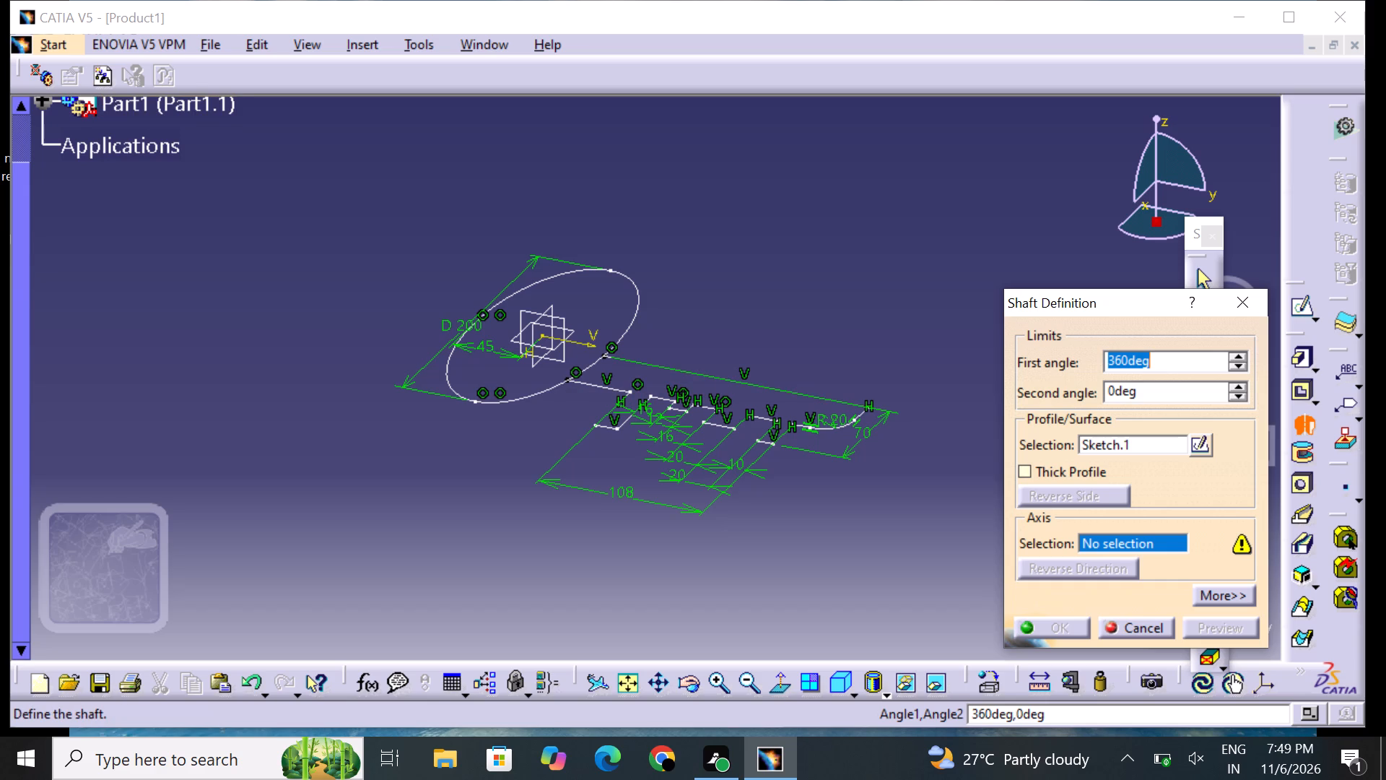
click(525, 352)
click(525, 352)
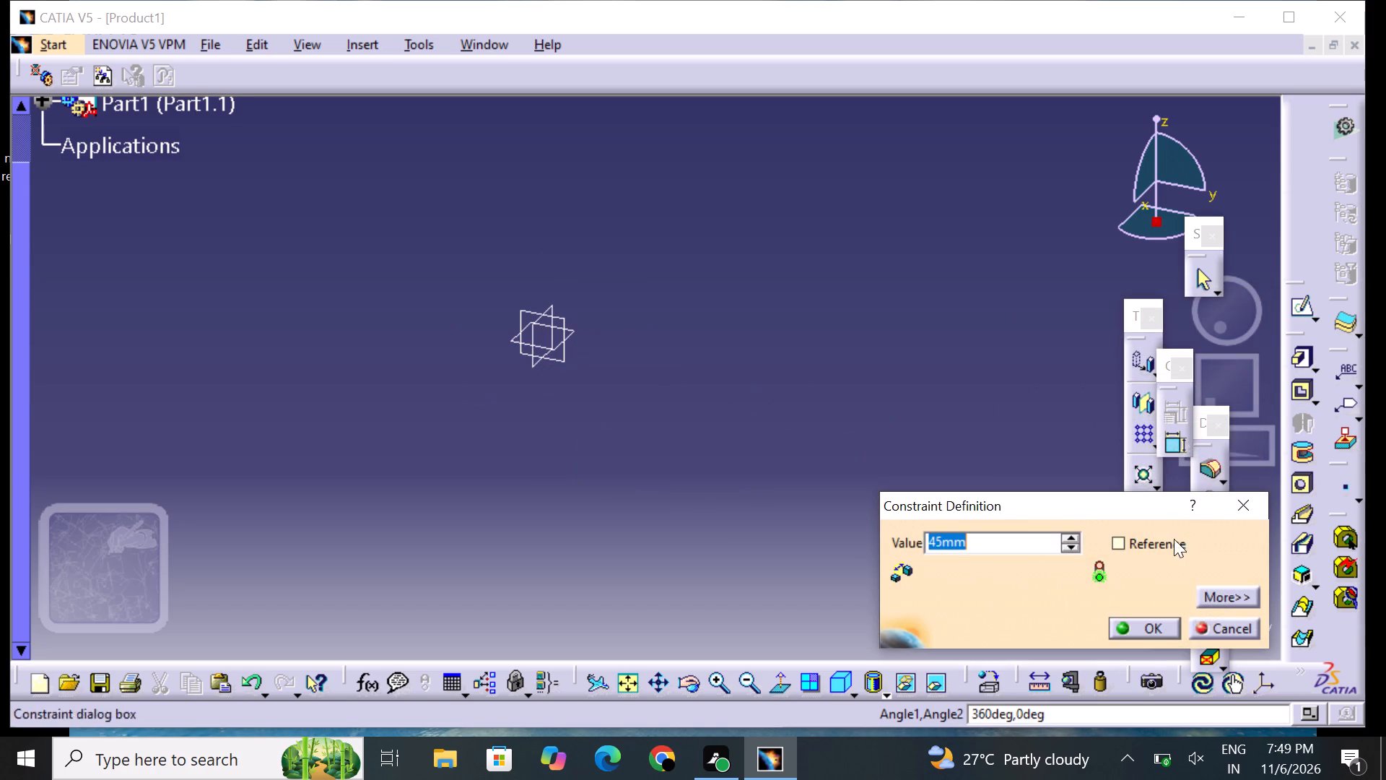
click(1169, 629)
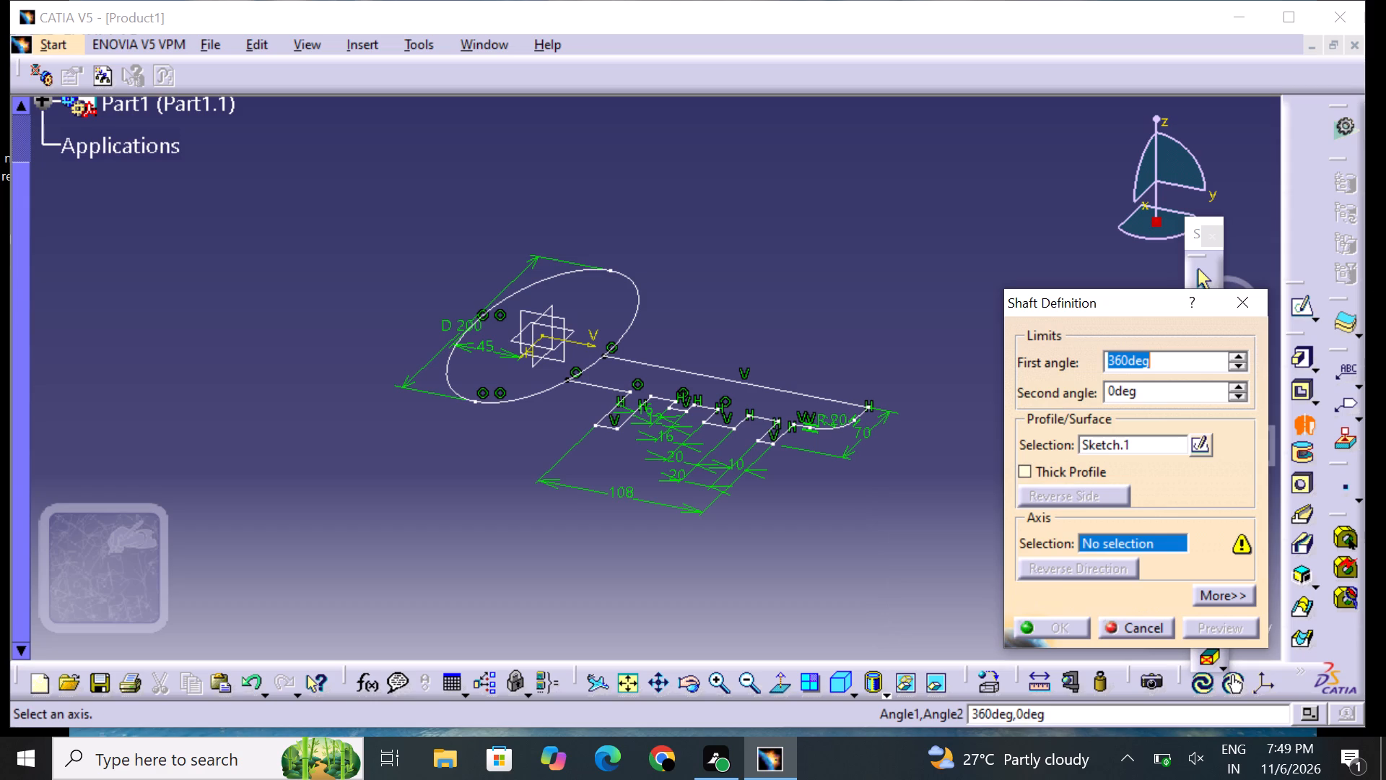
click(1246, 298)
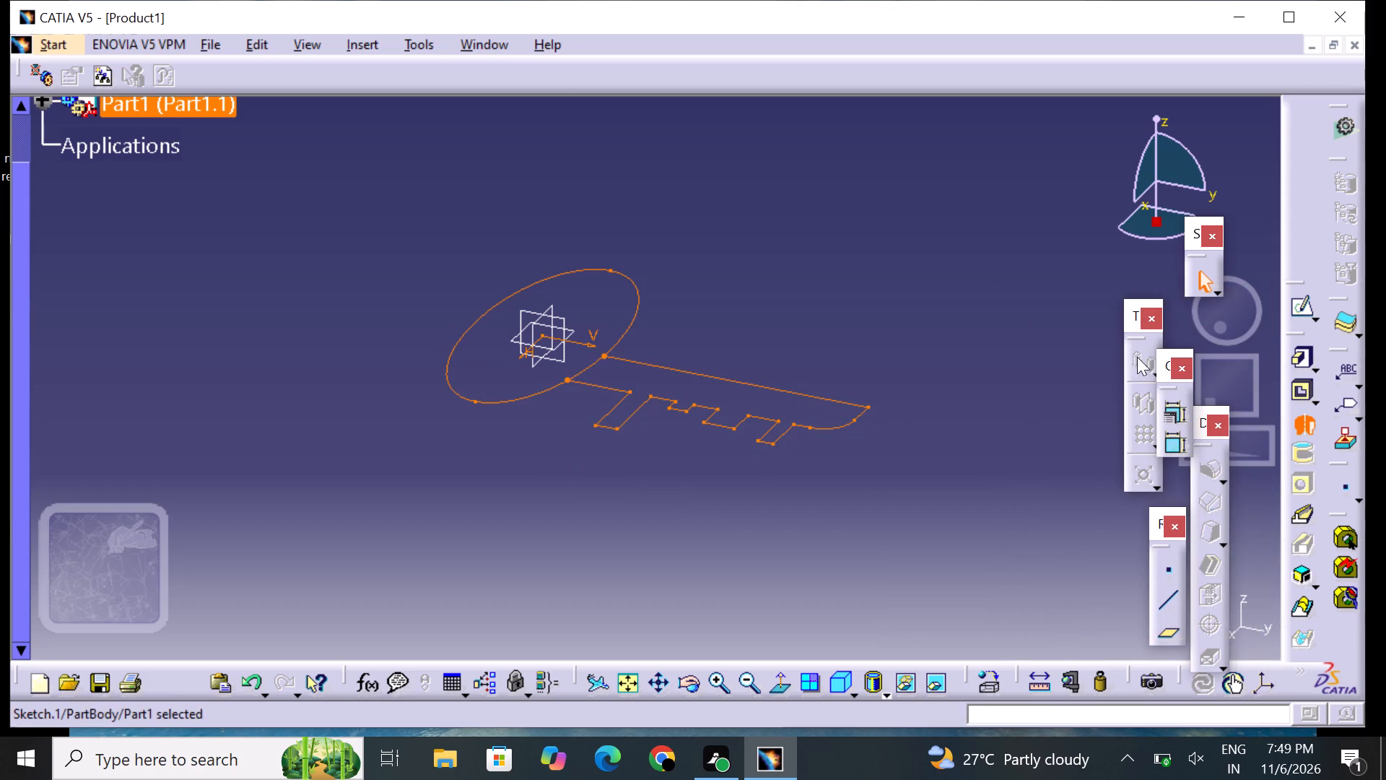
Reopen the toothed profile's sketch for editing.
click(1300, 311)
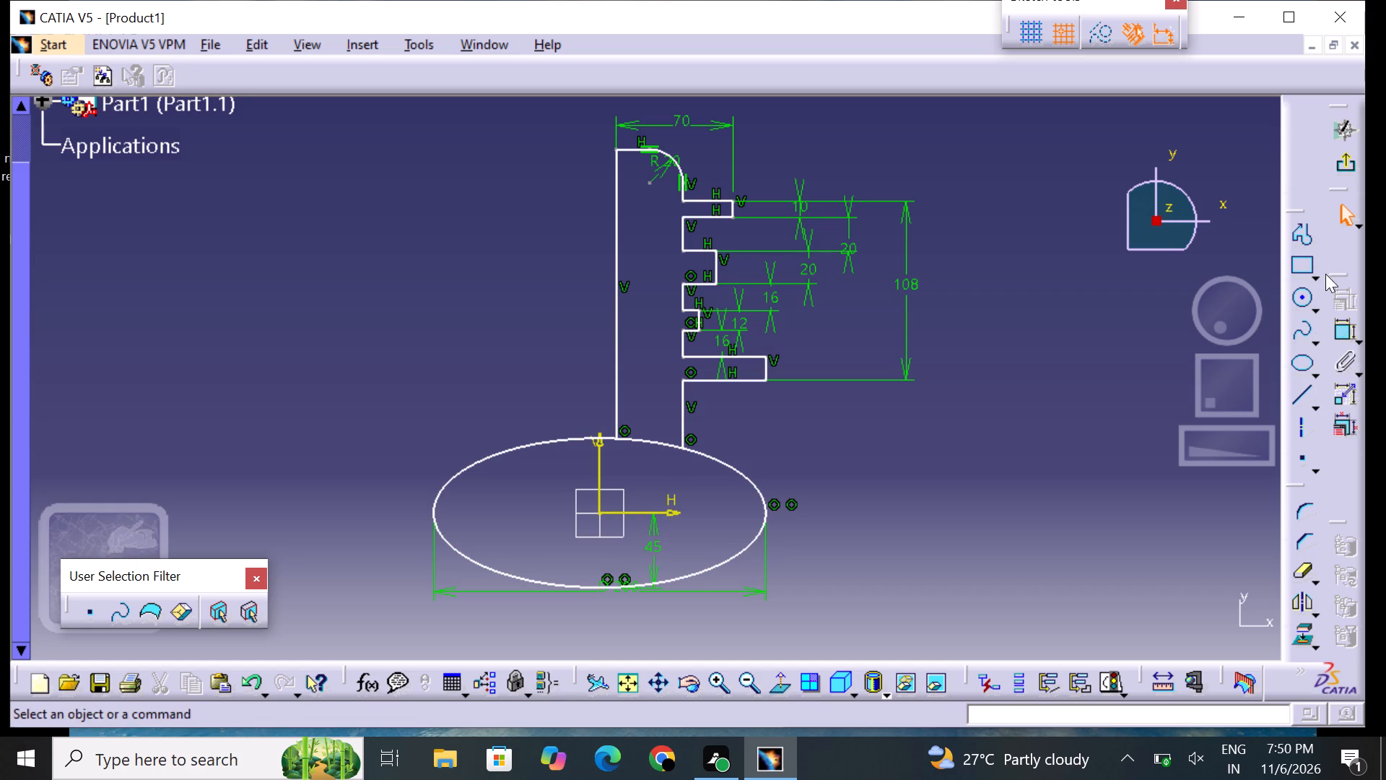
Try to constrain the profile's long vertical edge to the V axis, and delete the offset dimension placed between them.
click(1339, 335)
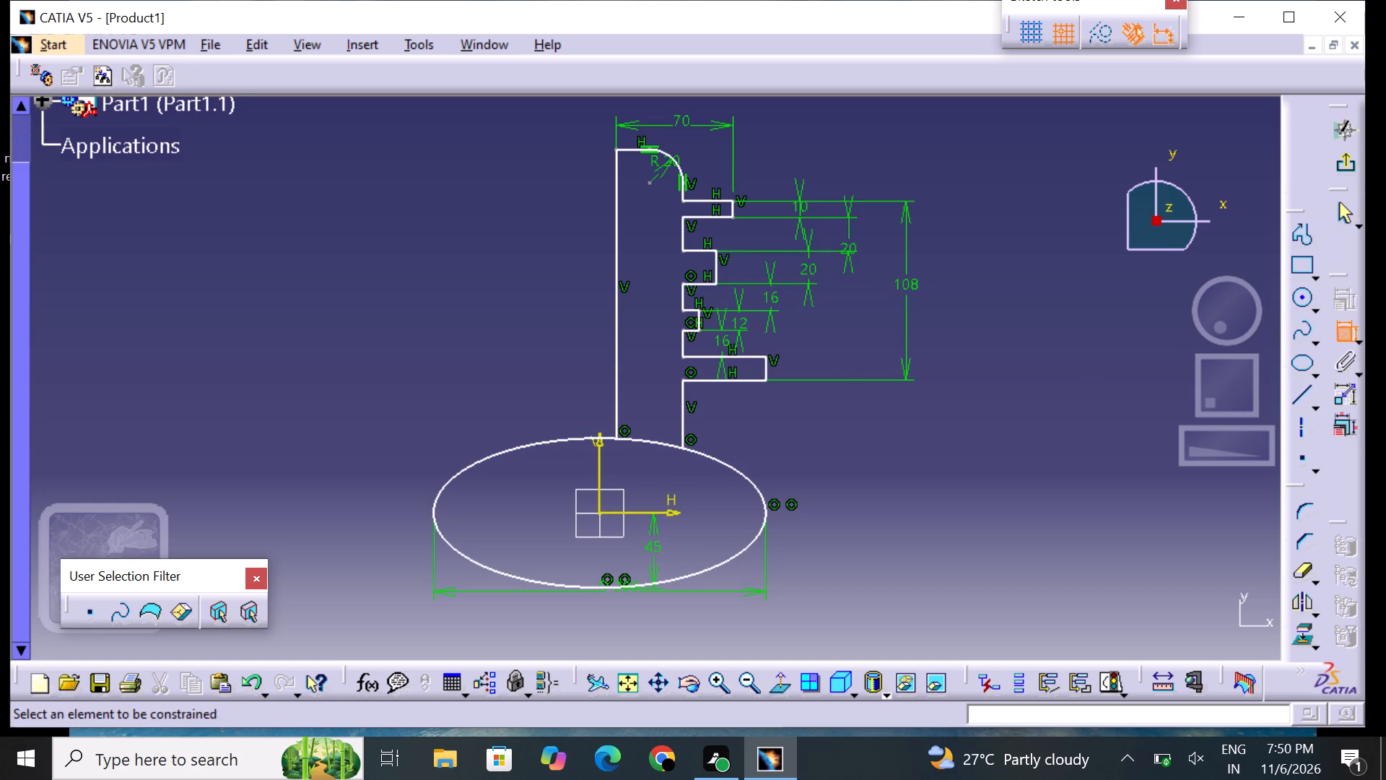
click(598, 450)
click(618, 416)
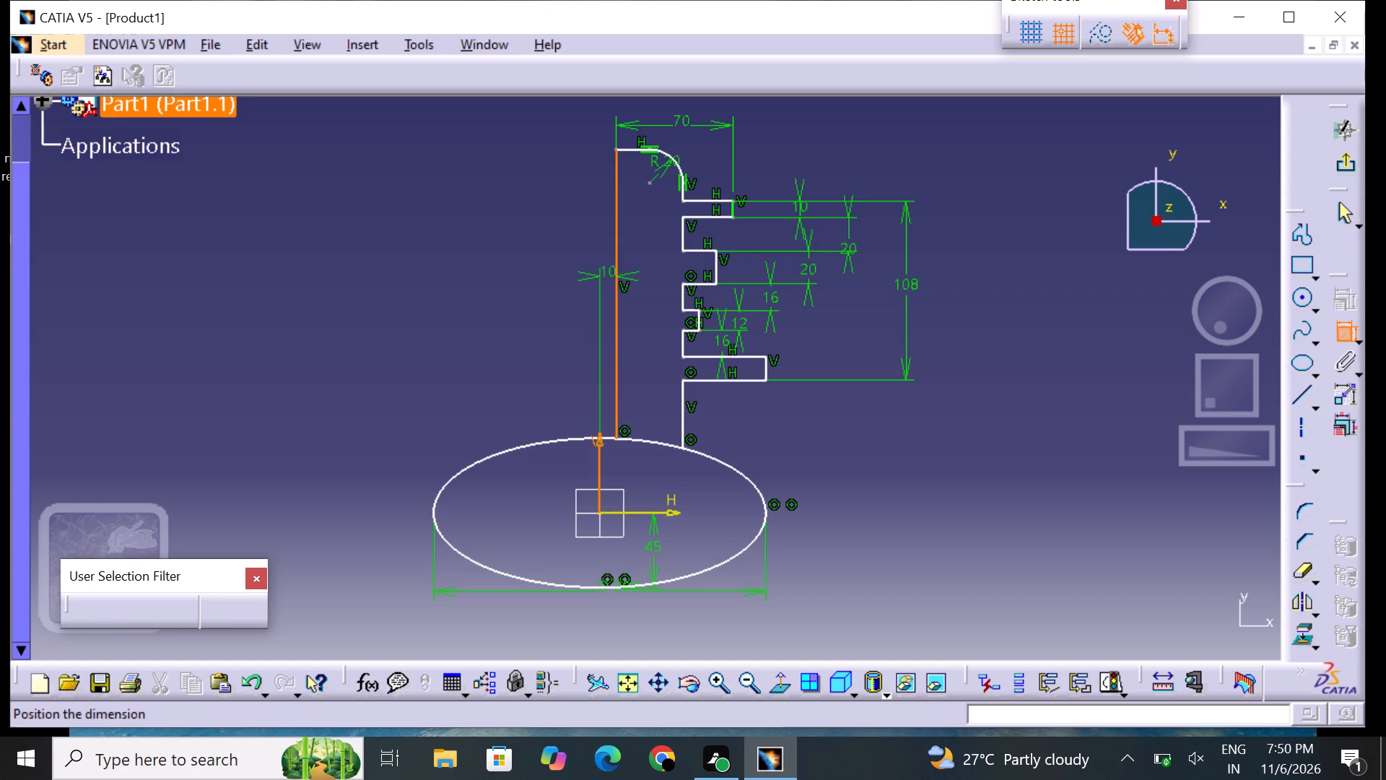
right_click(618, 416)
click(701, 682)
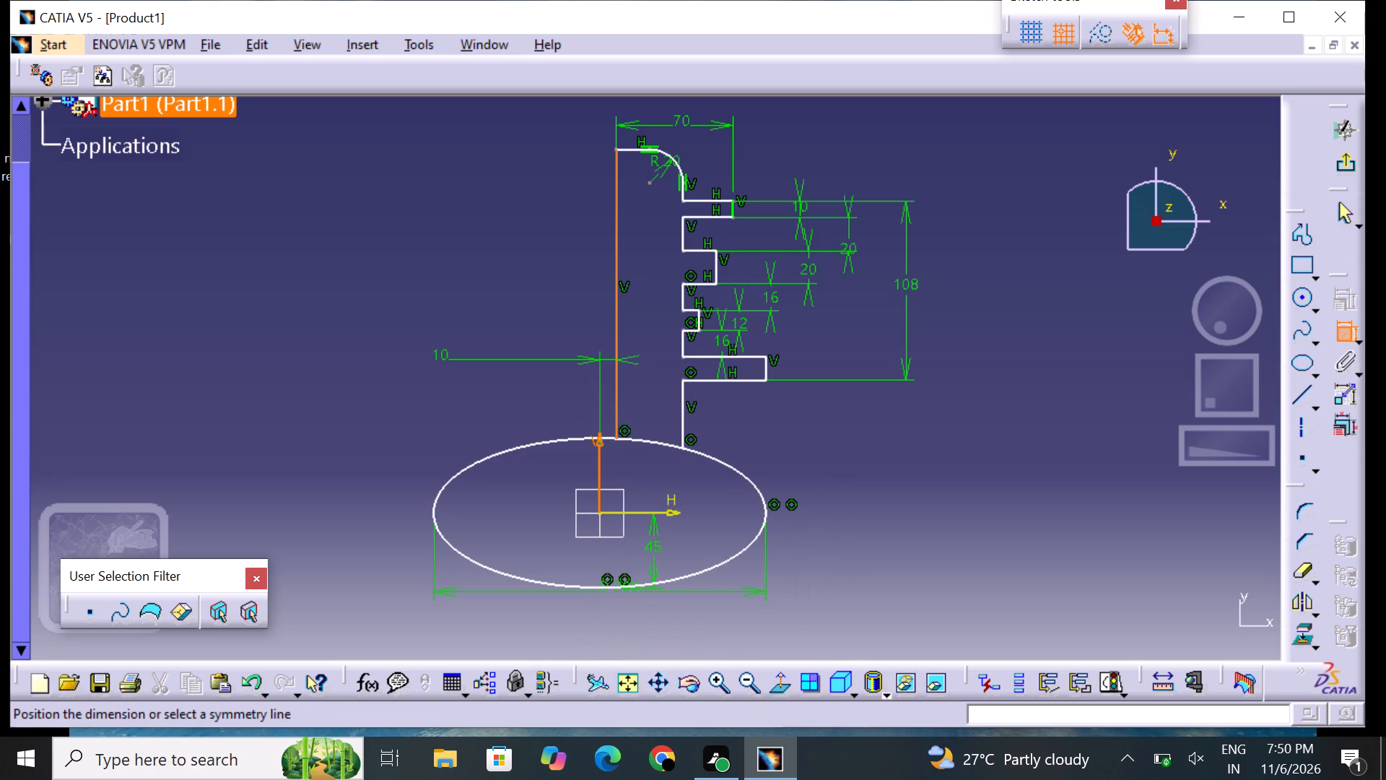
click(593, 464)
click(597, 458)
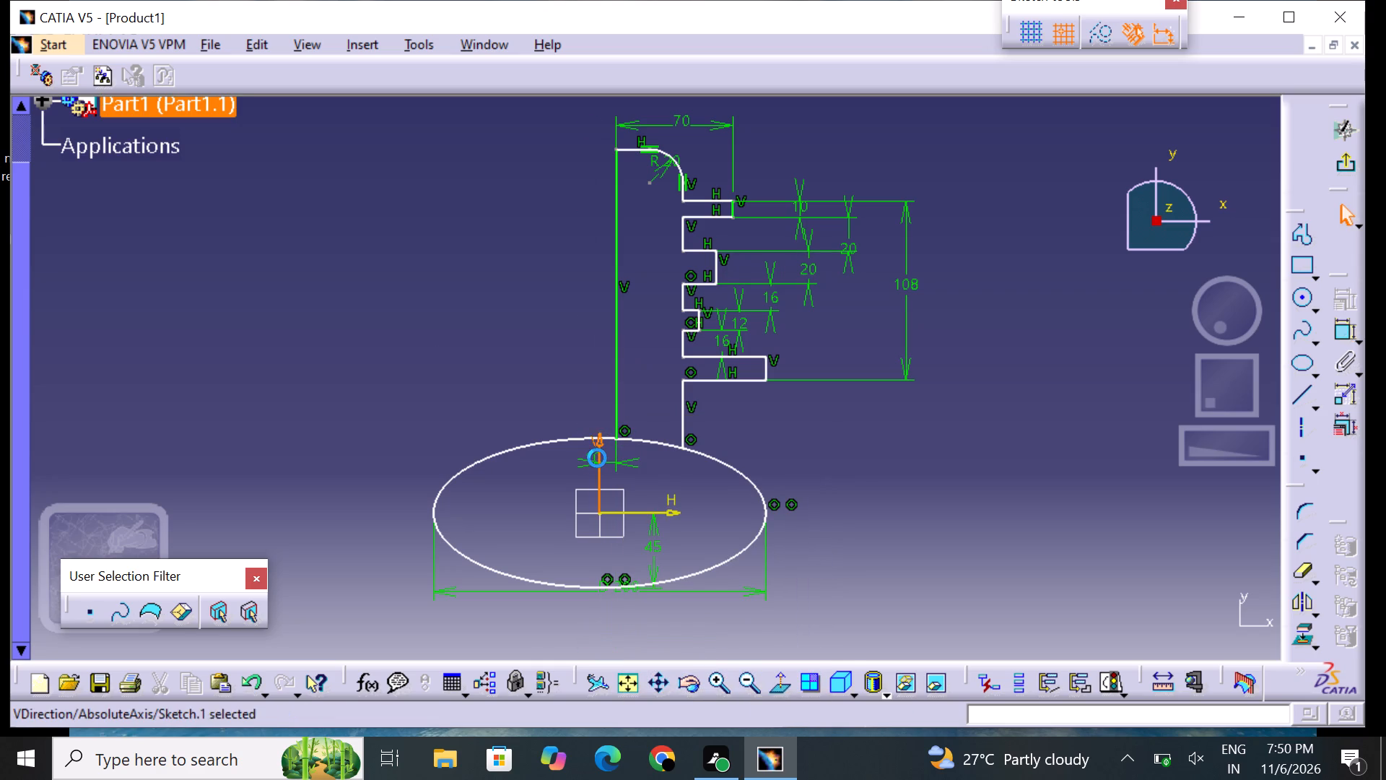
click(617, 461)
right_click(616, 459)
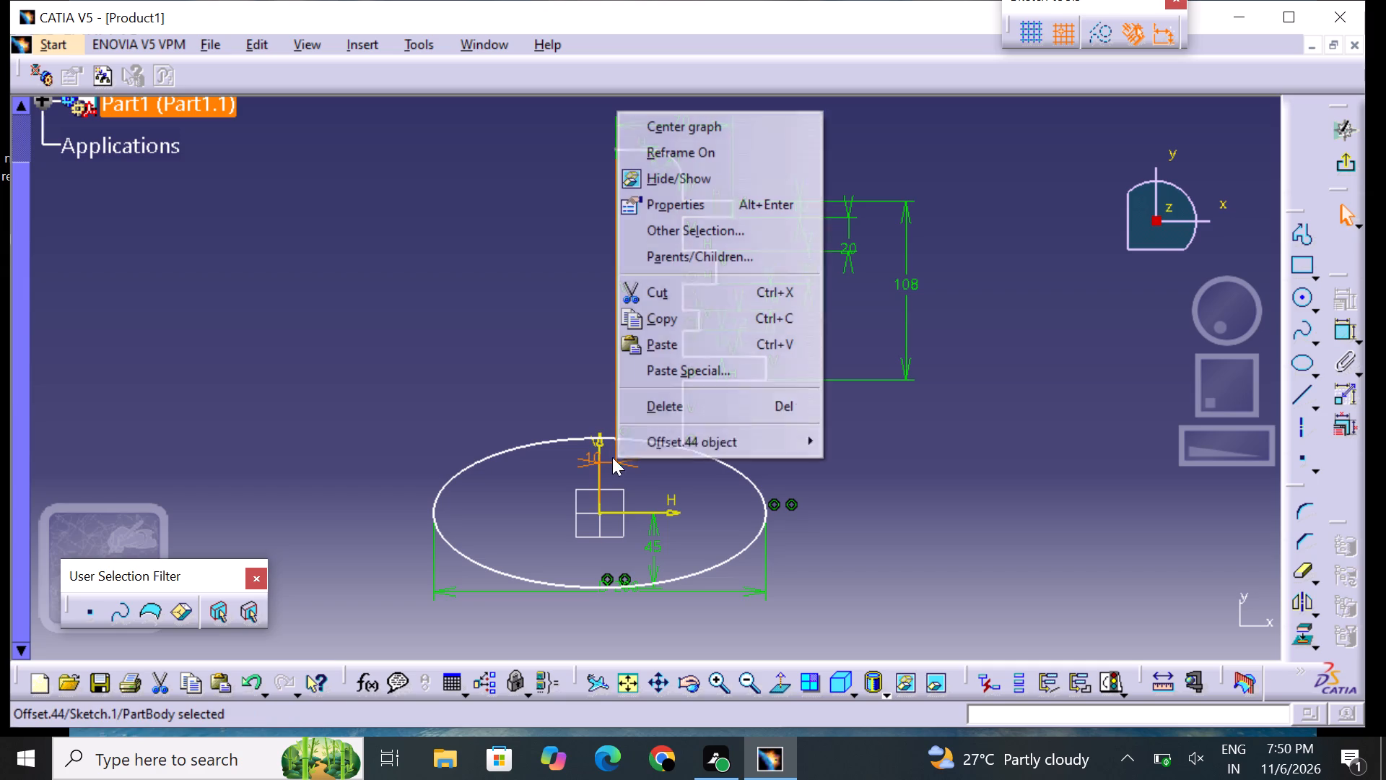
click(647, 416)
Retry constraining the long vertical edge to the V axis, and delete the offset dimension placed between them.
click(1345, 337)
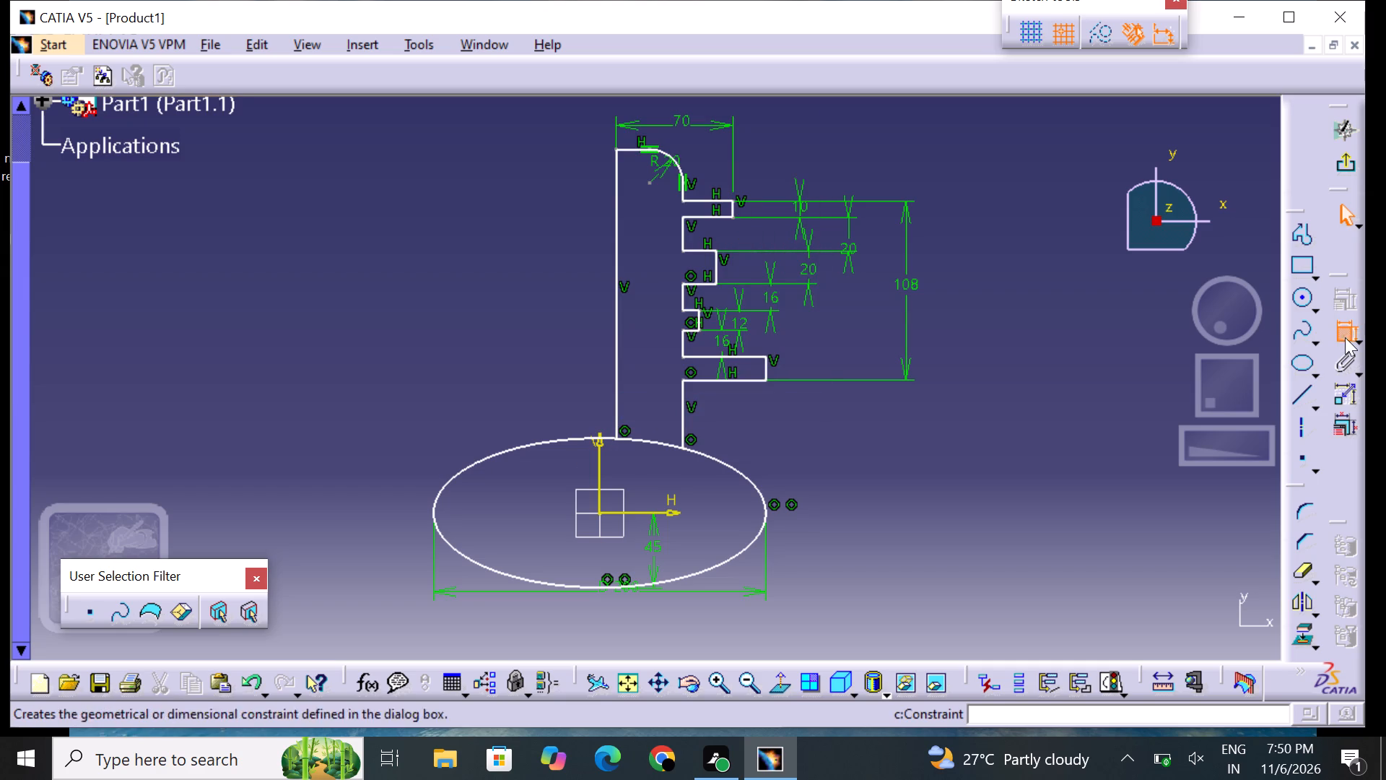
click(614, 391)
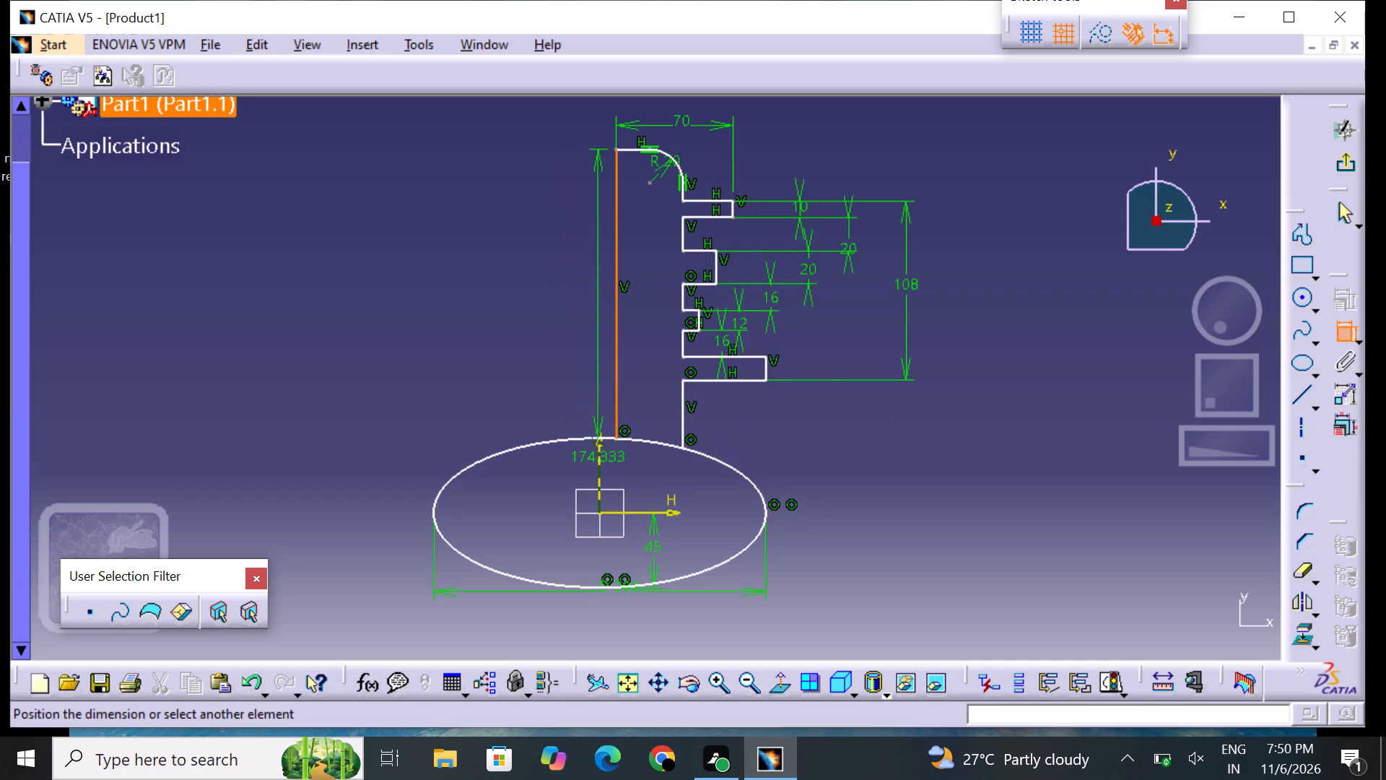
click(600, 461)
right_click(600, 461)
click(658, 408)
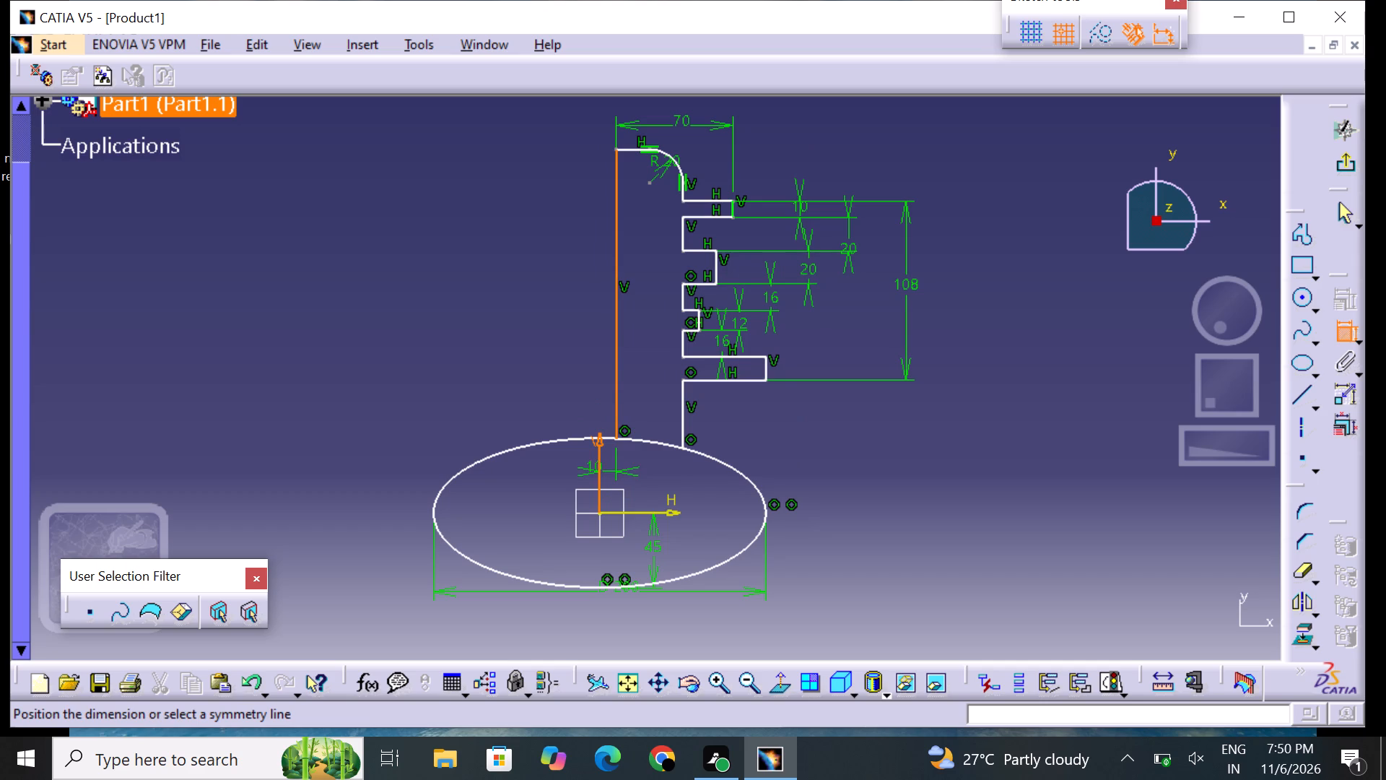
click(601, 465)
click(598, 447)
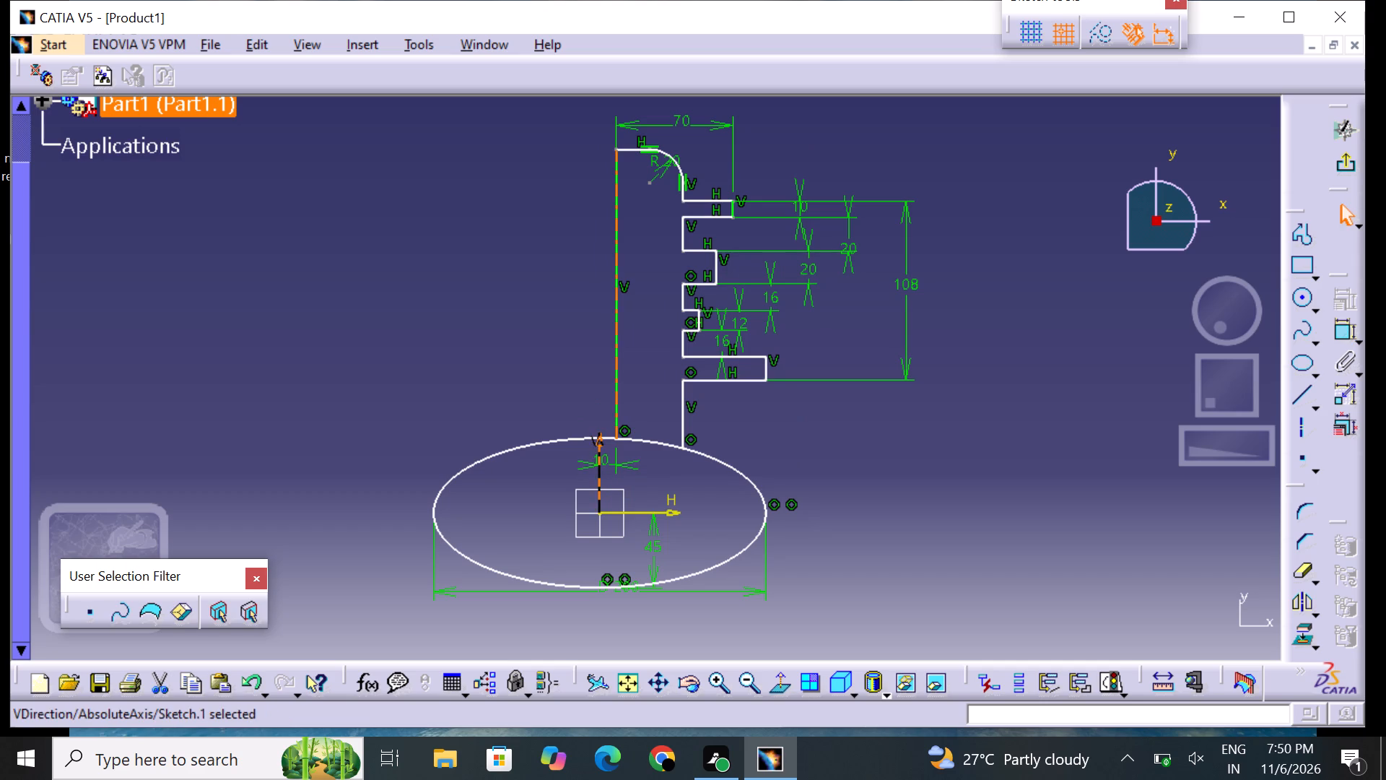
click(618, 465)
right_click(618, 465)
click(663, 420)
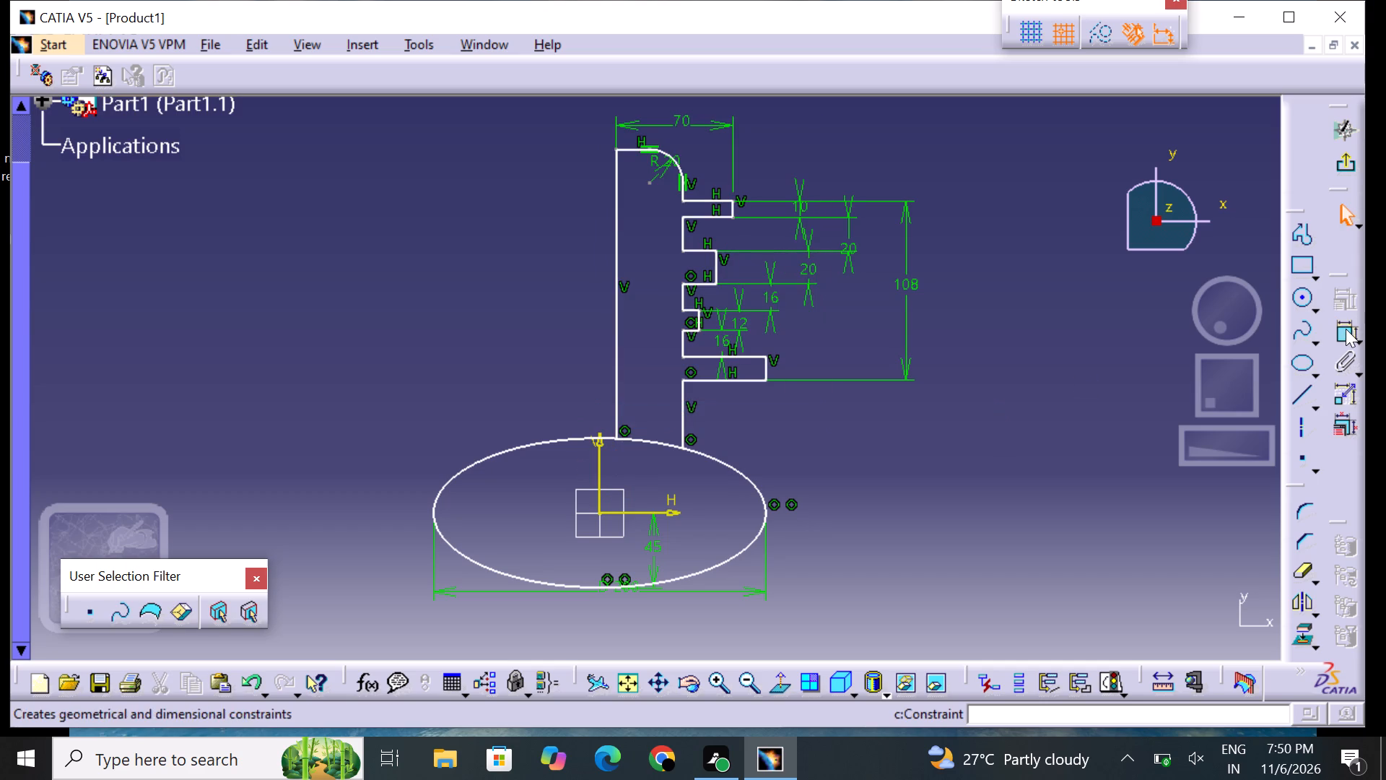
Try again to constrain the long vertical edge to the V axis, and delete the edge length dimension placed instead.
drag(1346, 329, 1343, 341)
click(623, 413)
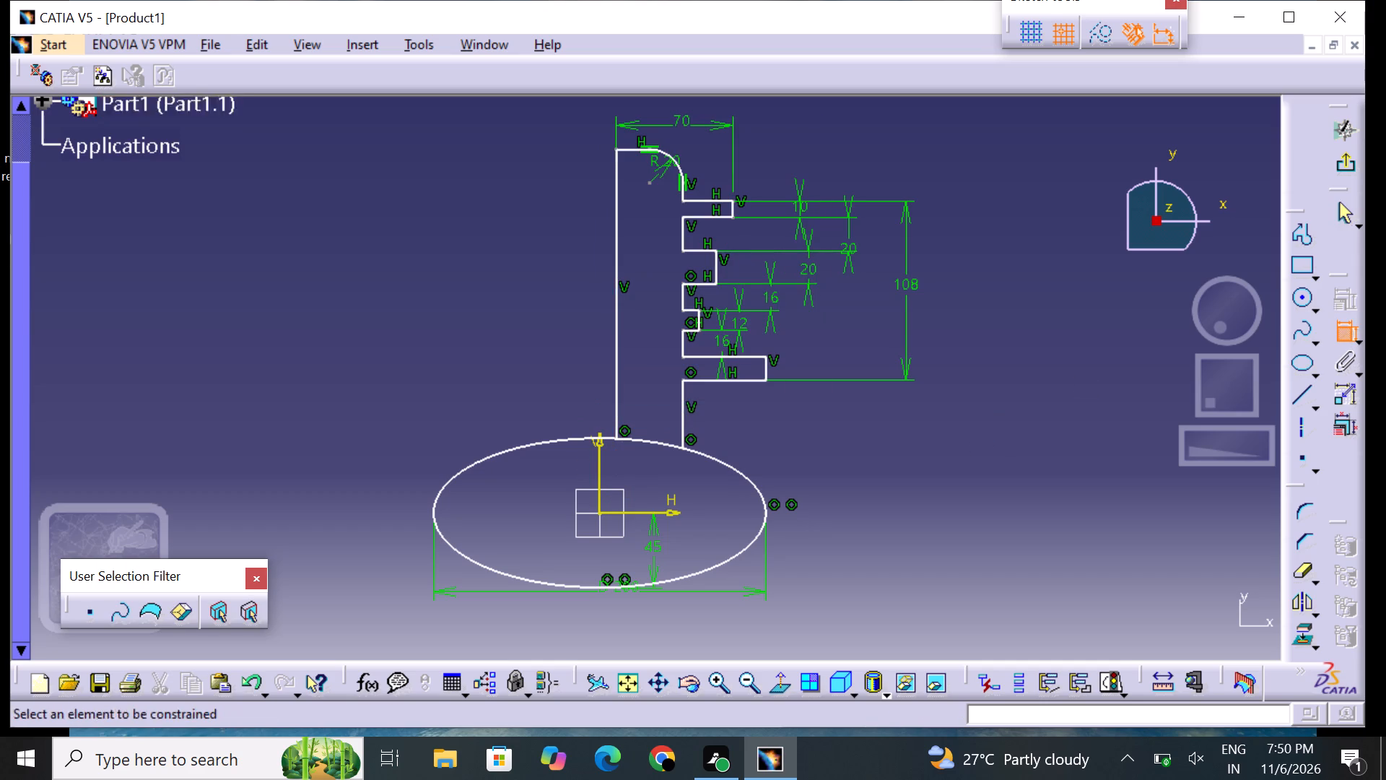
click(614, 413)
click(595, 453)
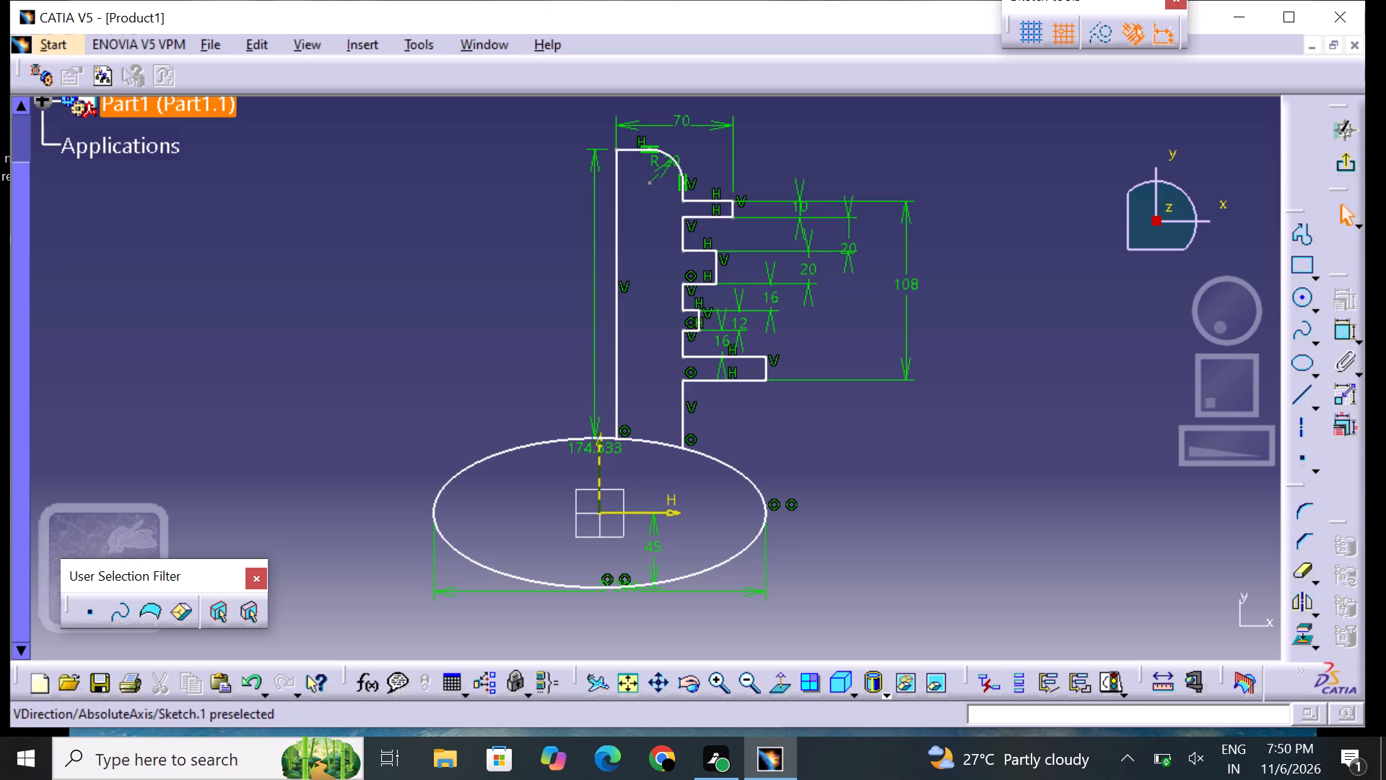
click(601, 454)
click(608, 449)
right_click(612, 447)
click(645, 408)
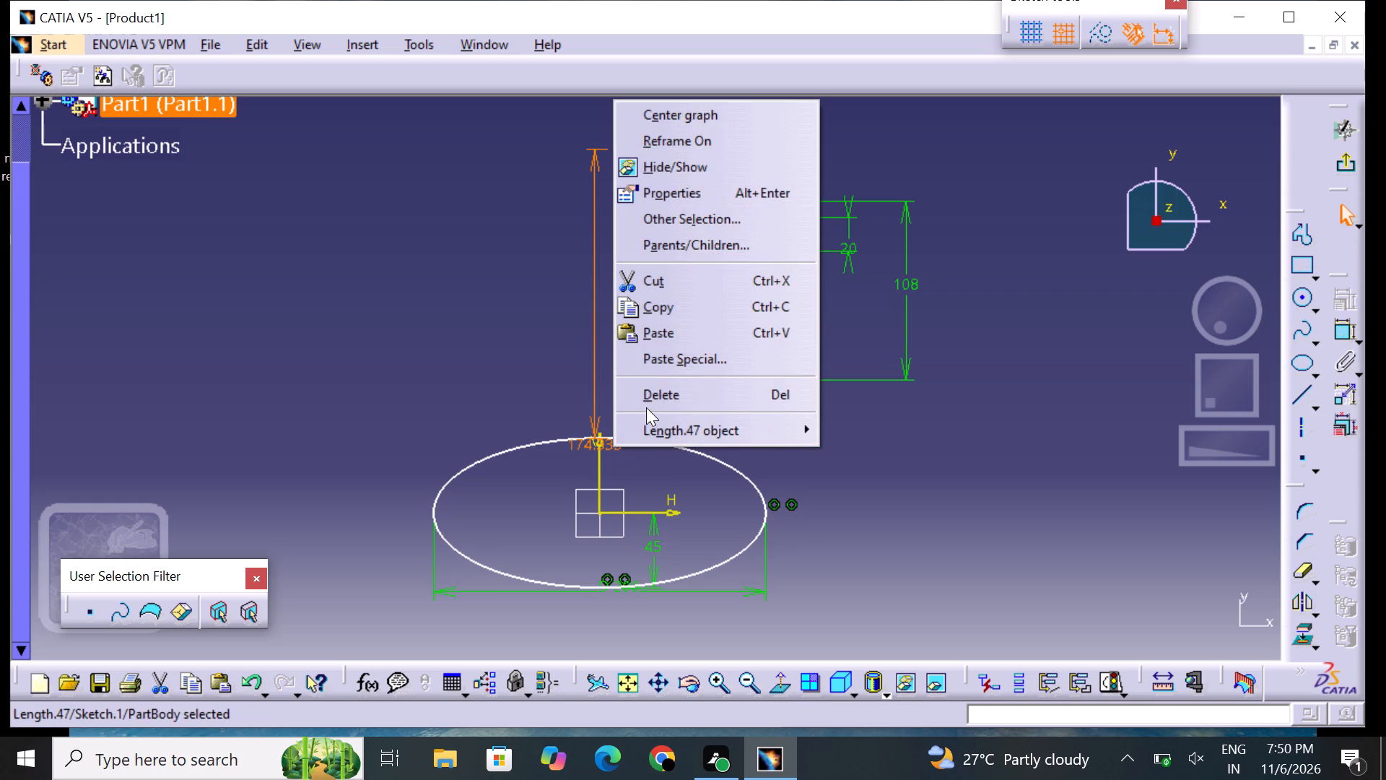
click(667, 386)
Constrain the profile's long vertical edge to be coincident with the sketch's V axis.
click(1336, 330)
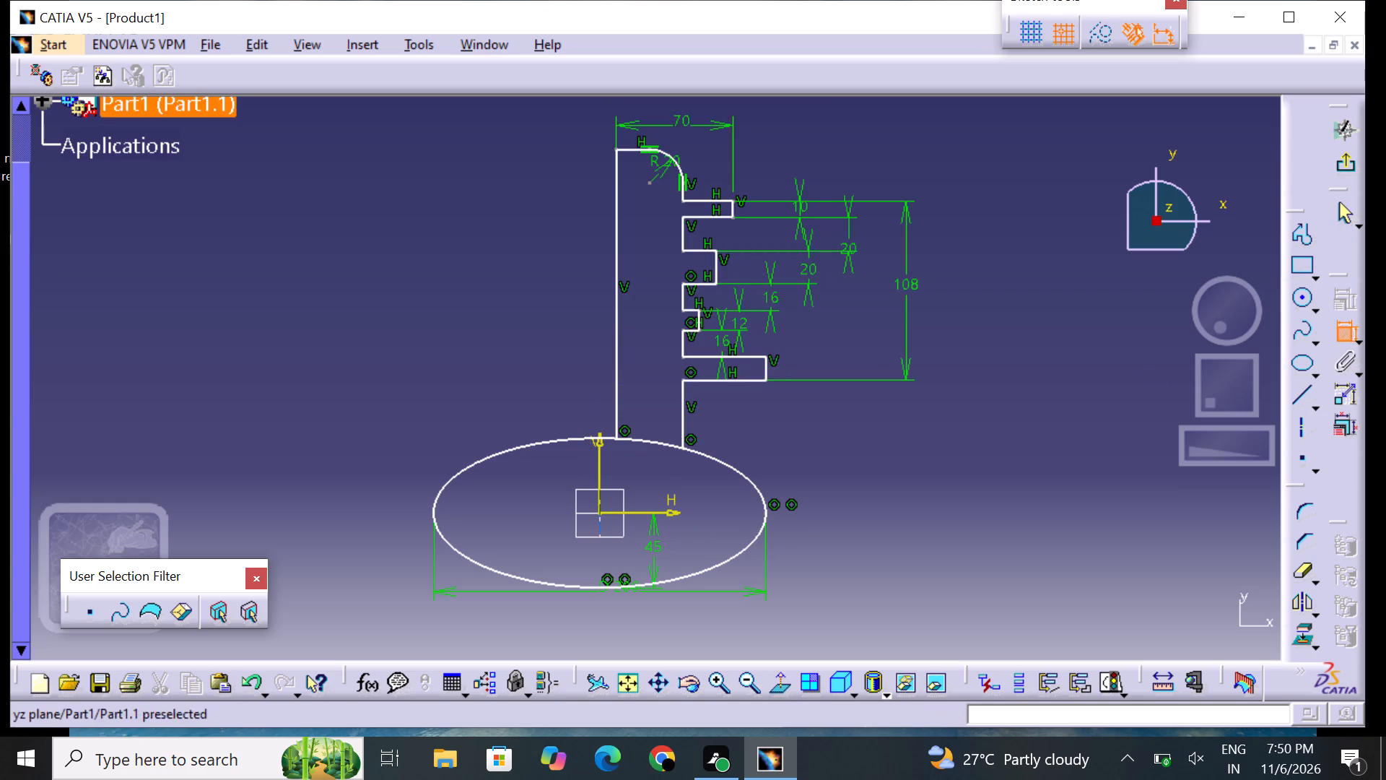
click(599, 459)
click(619, 405)
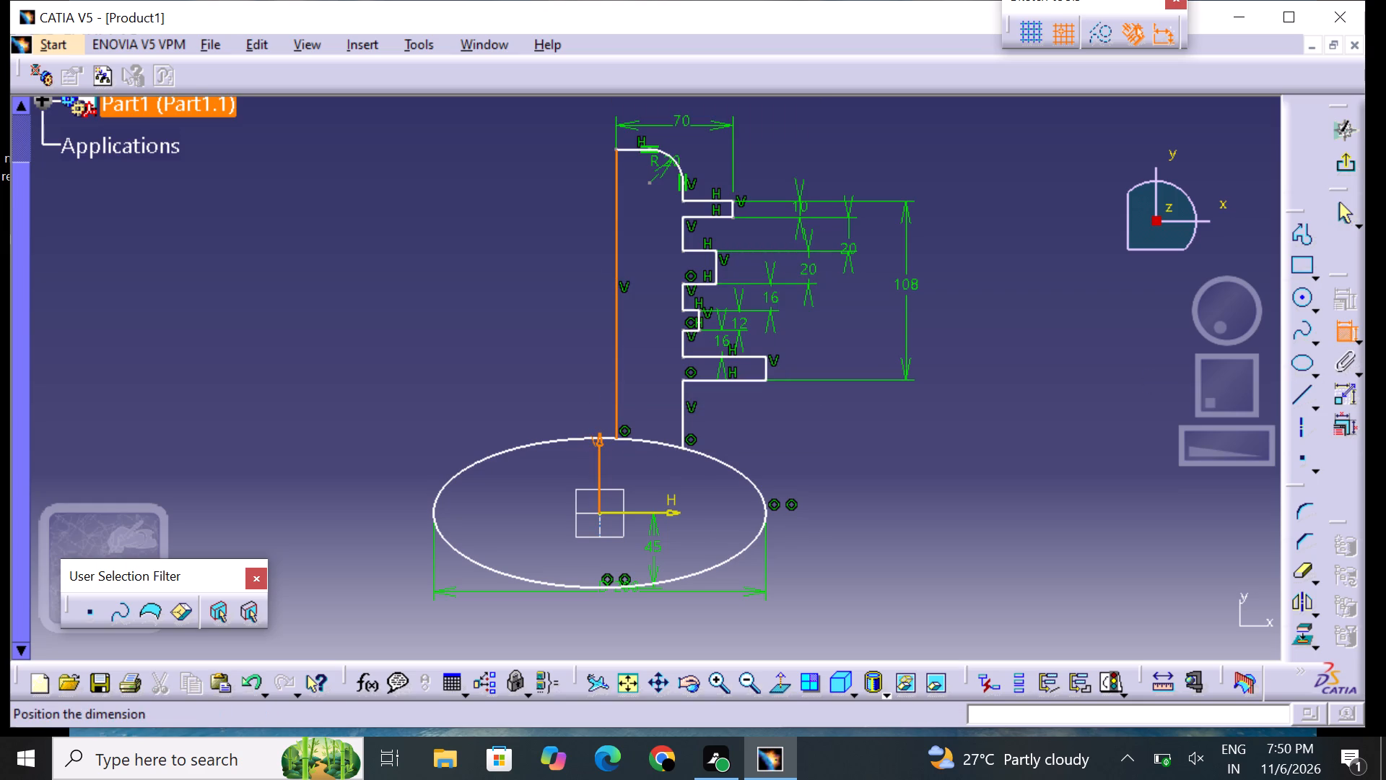
right_click(605, 405)
click(653, 529)
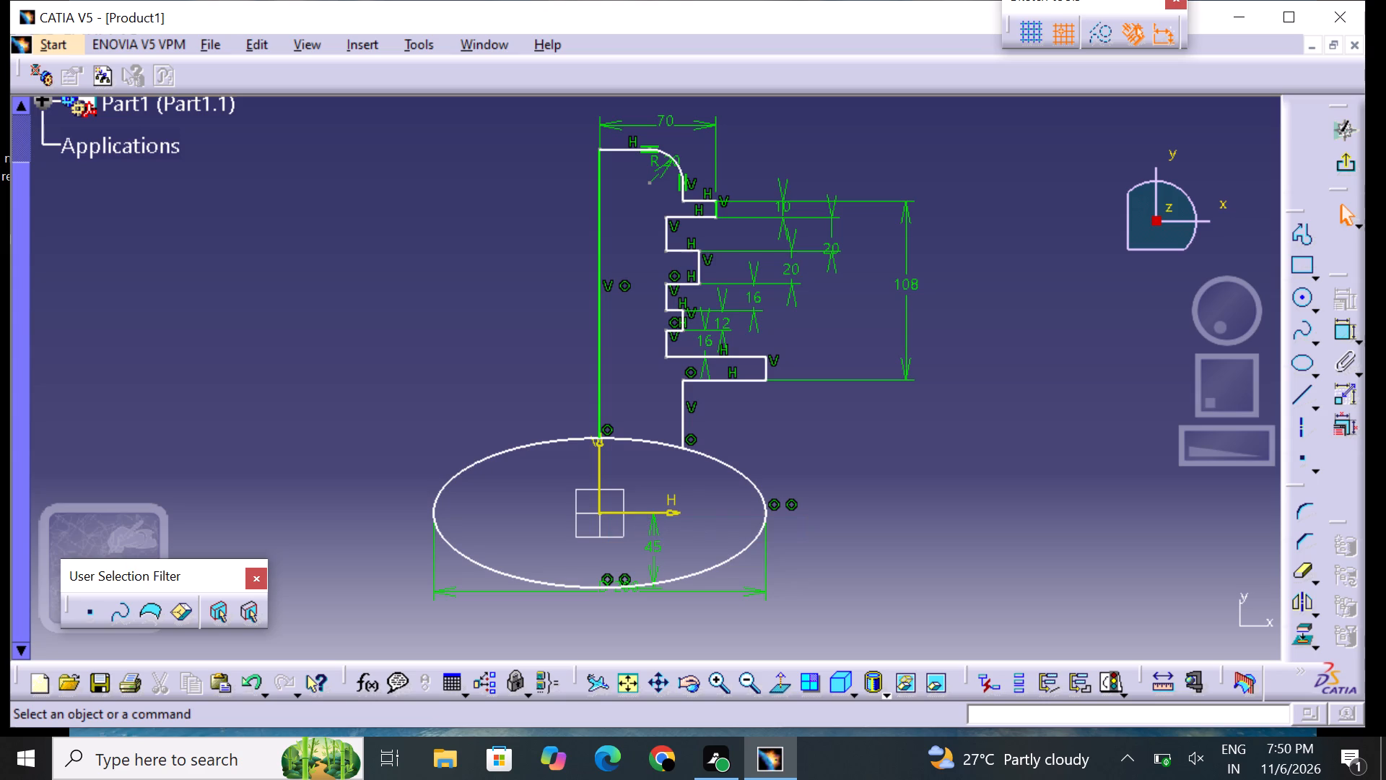
click(910, 521)
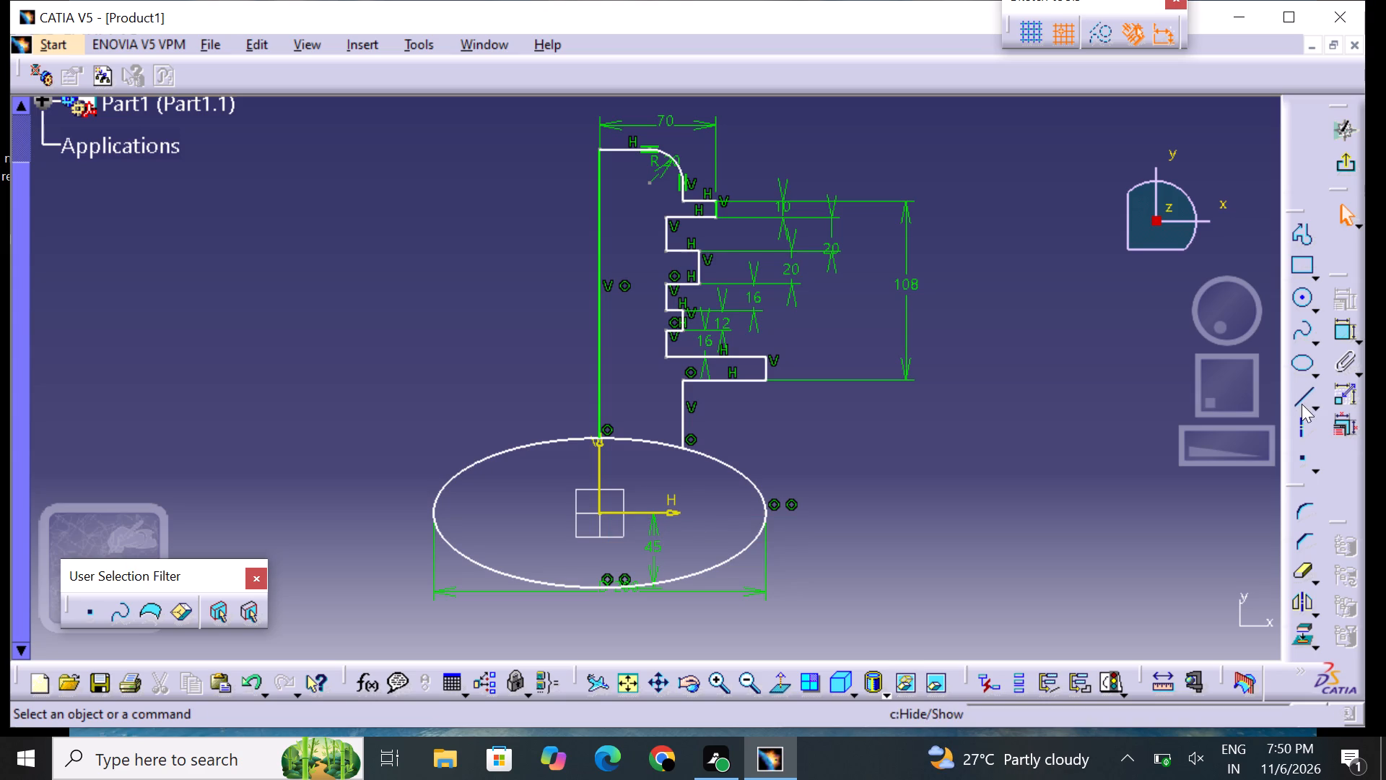
Draw a vertical line along the V axis across the ellipse, from its uppermost point to its lowest point.
drag(1298, 394, 1294, 402)
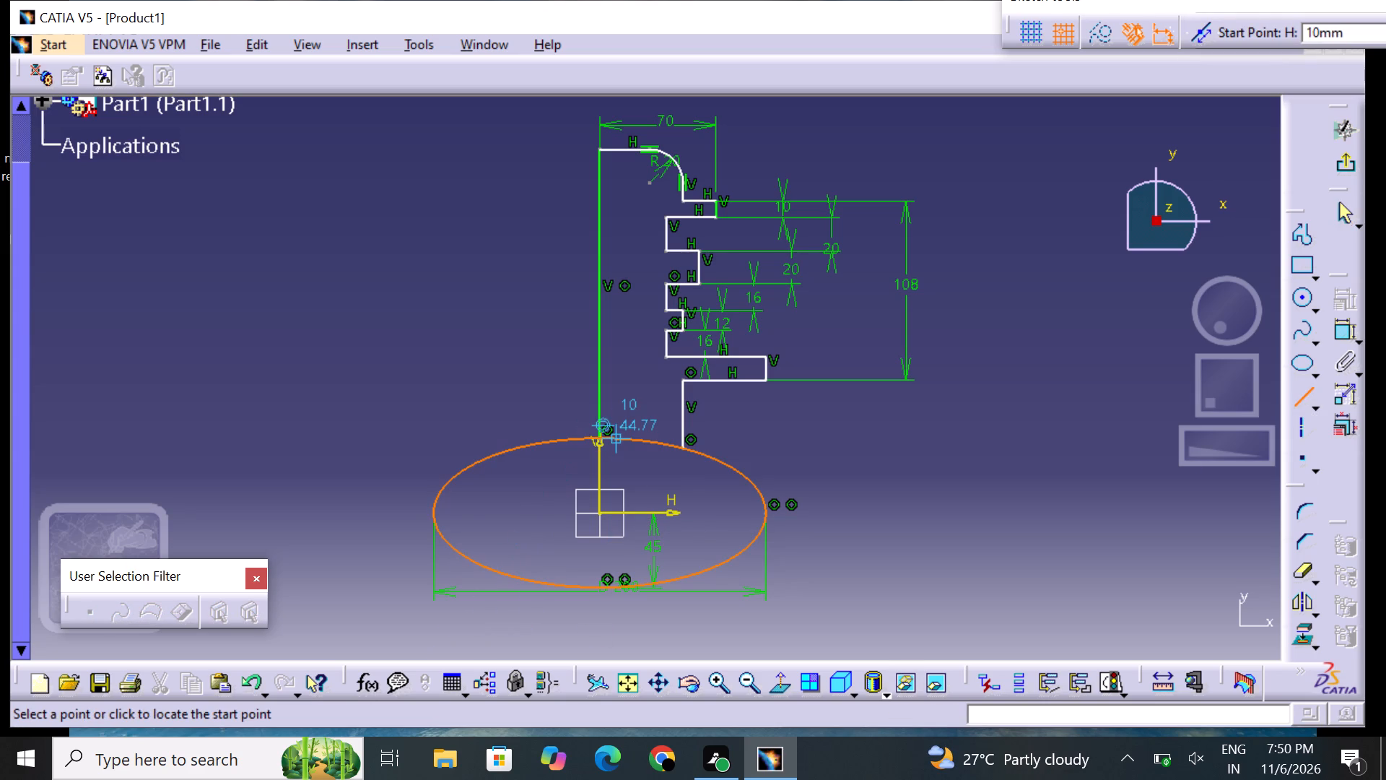
drag(601, 435, 614, 509)
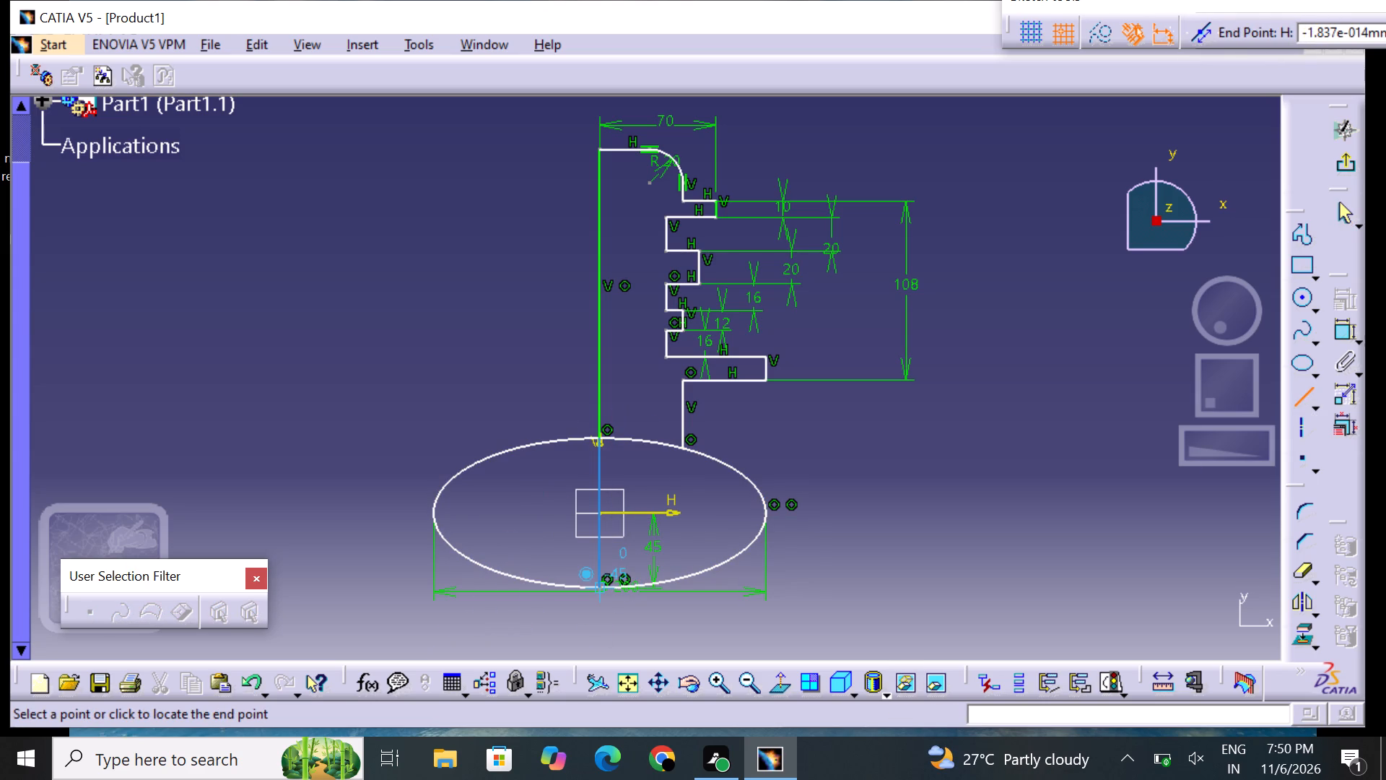
click(601, 578)
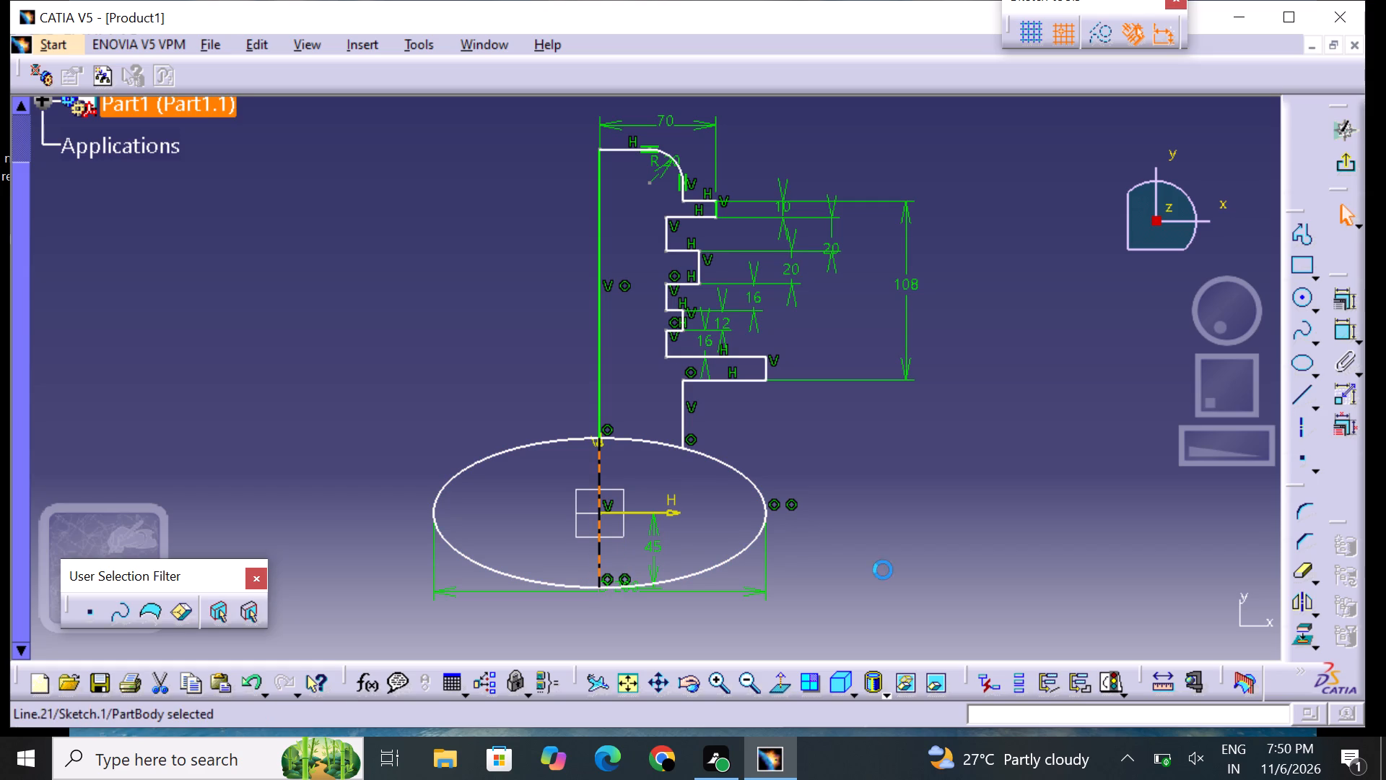
click(883, 570)
Trim away the half of the ellipse on the side of the V axis opposite the teeth, and exit the sketch.
click(1308, 568)
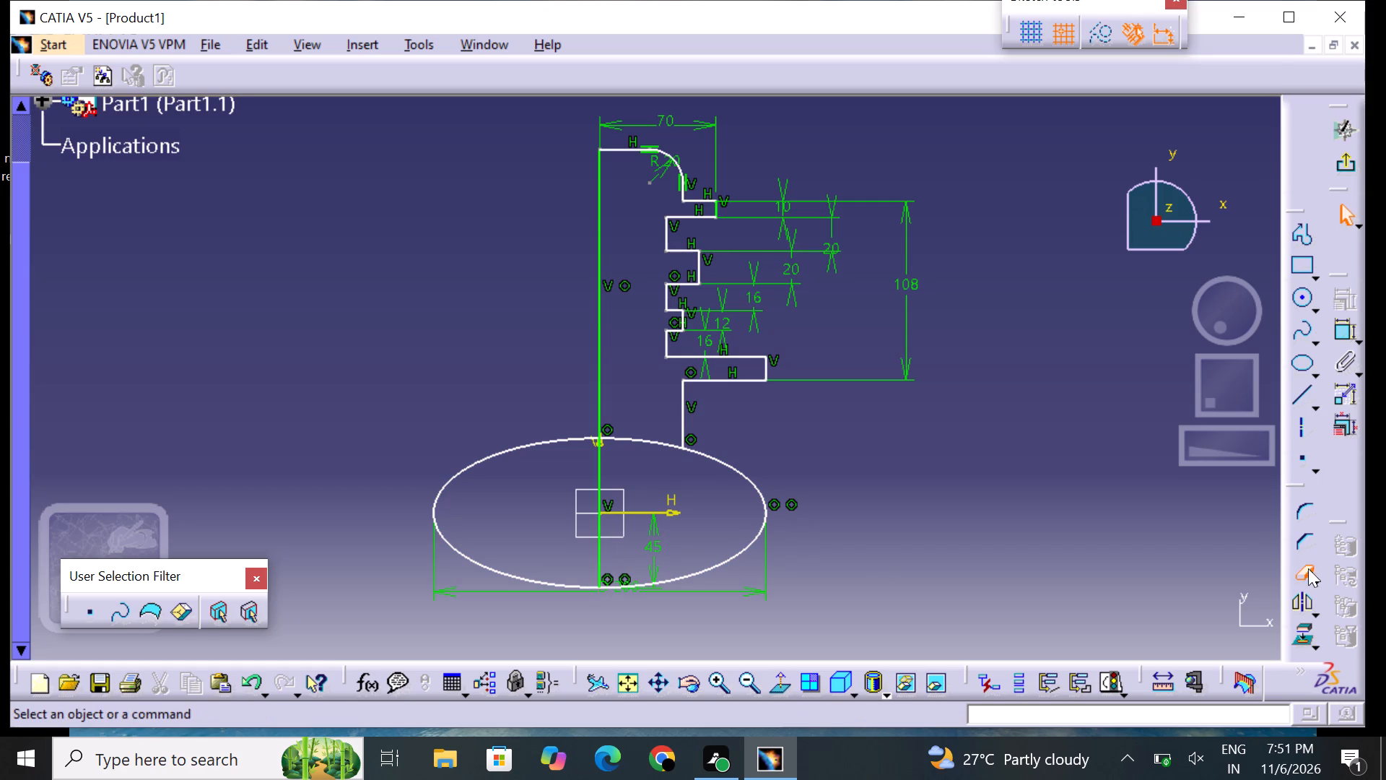
click(535, 445)
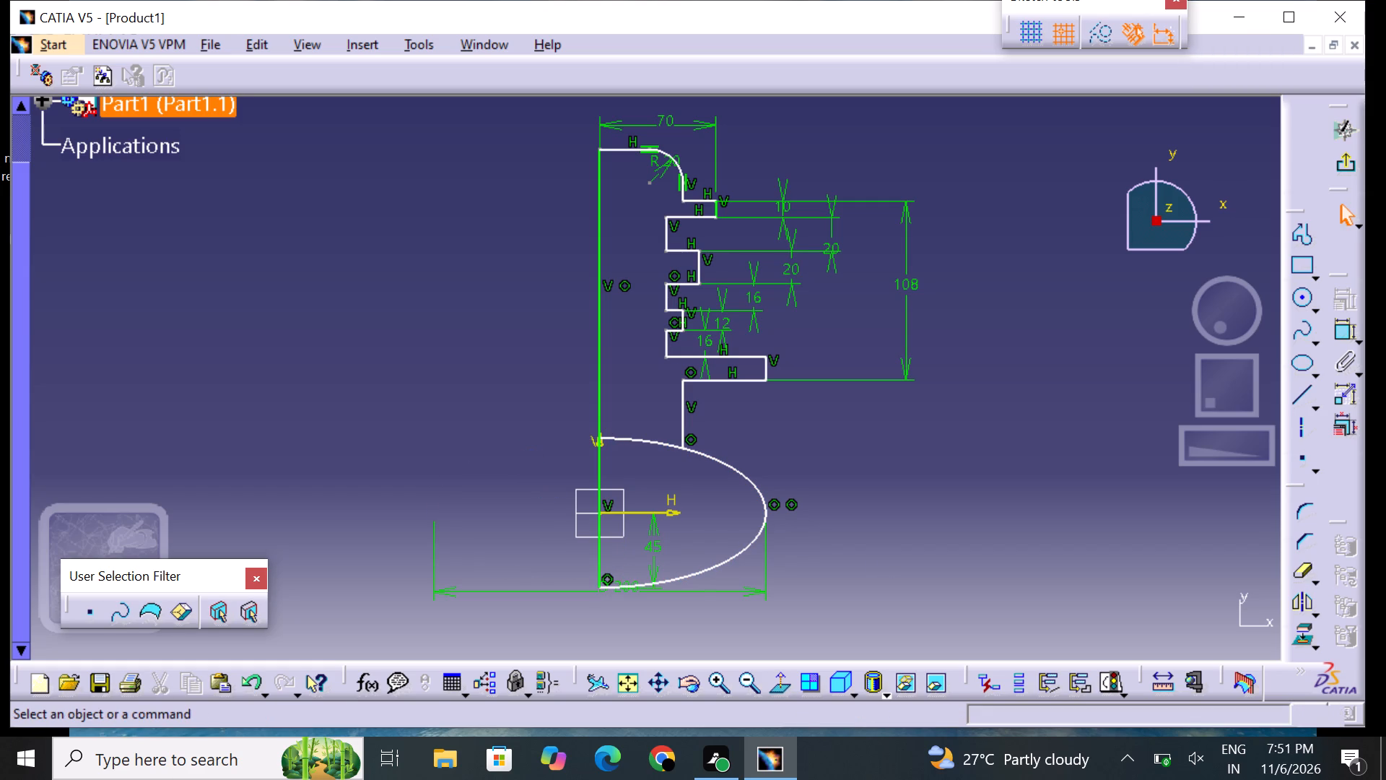
click(1337, 162)
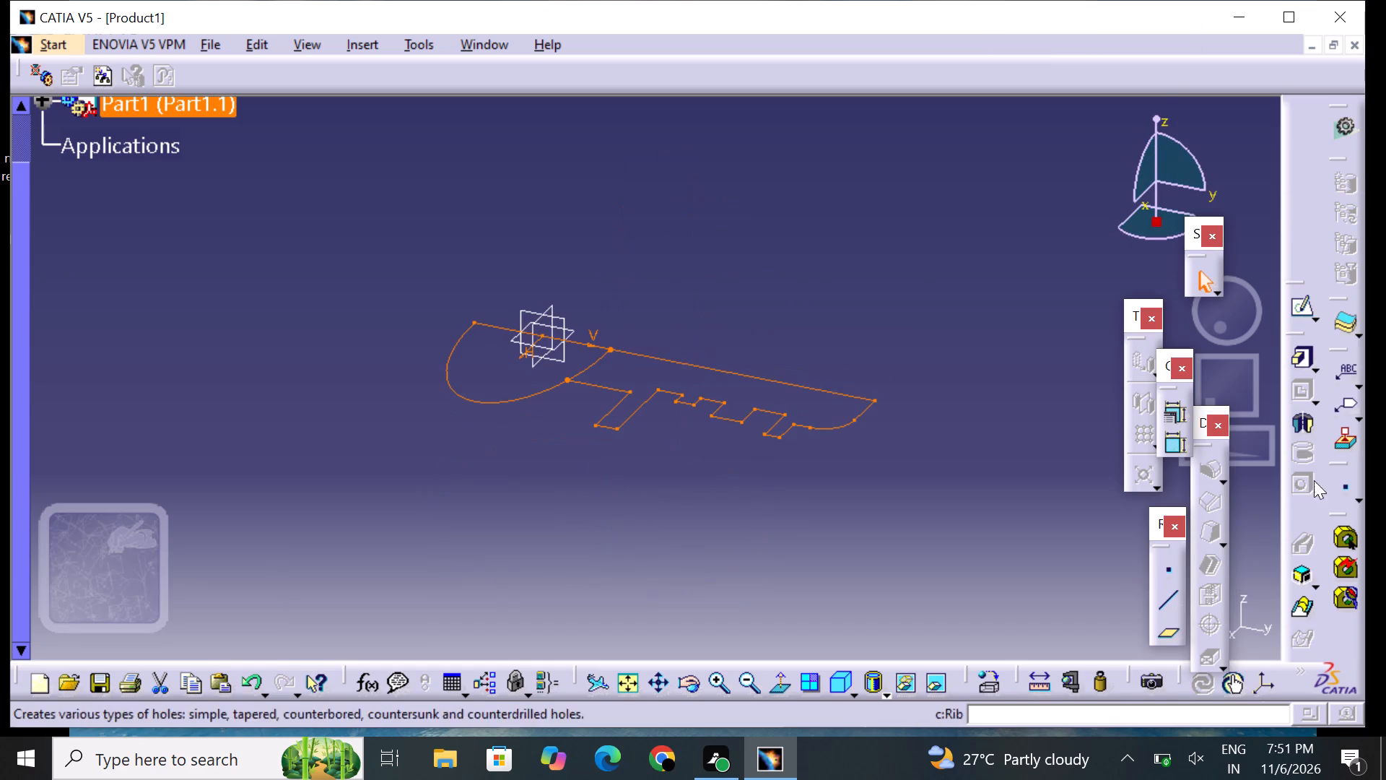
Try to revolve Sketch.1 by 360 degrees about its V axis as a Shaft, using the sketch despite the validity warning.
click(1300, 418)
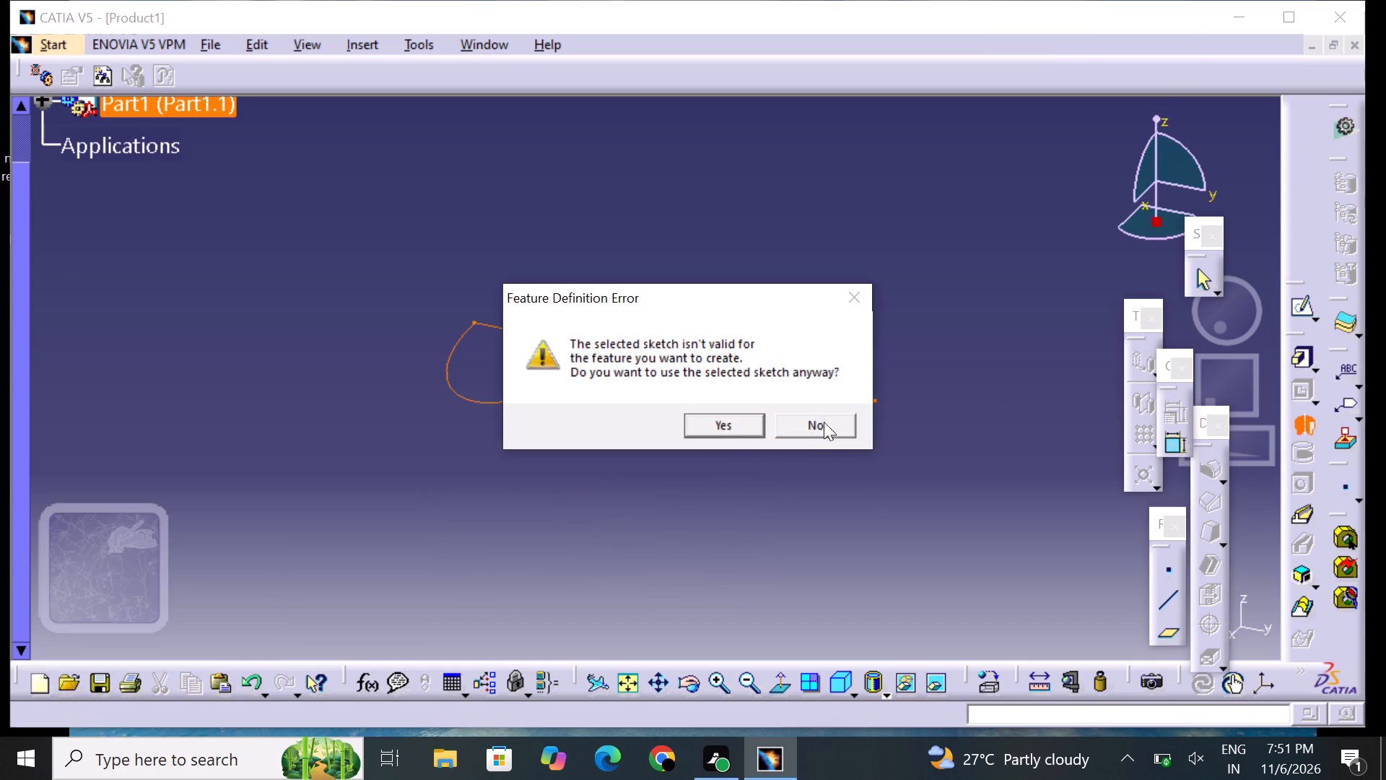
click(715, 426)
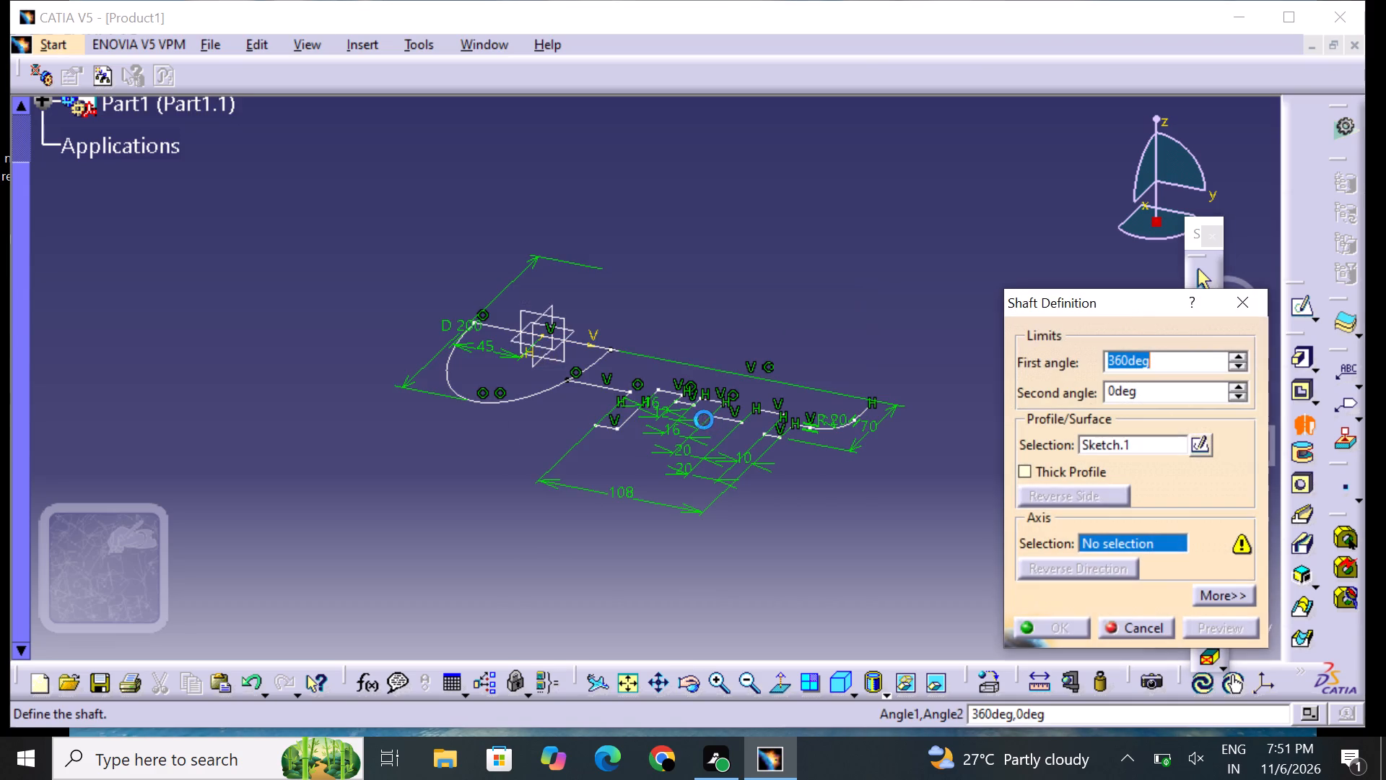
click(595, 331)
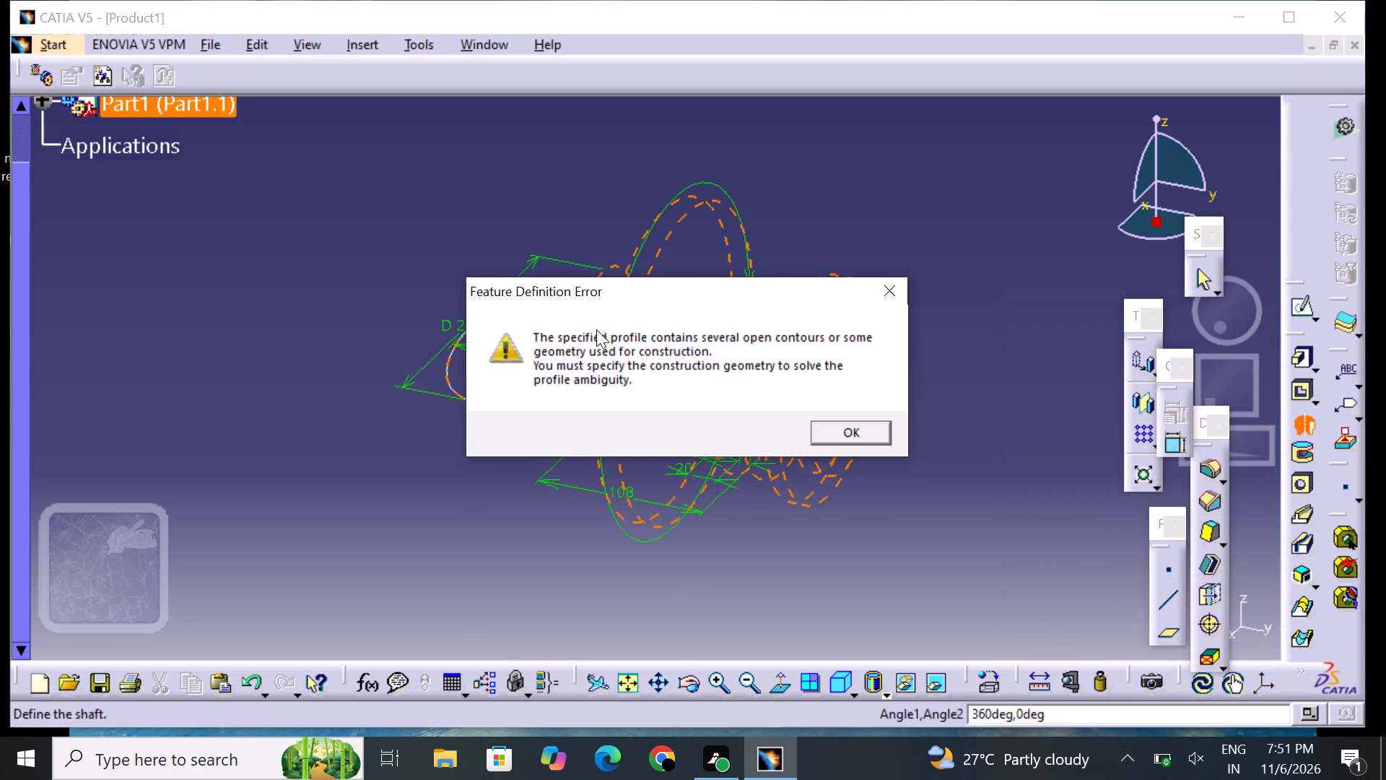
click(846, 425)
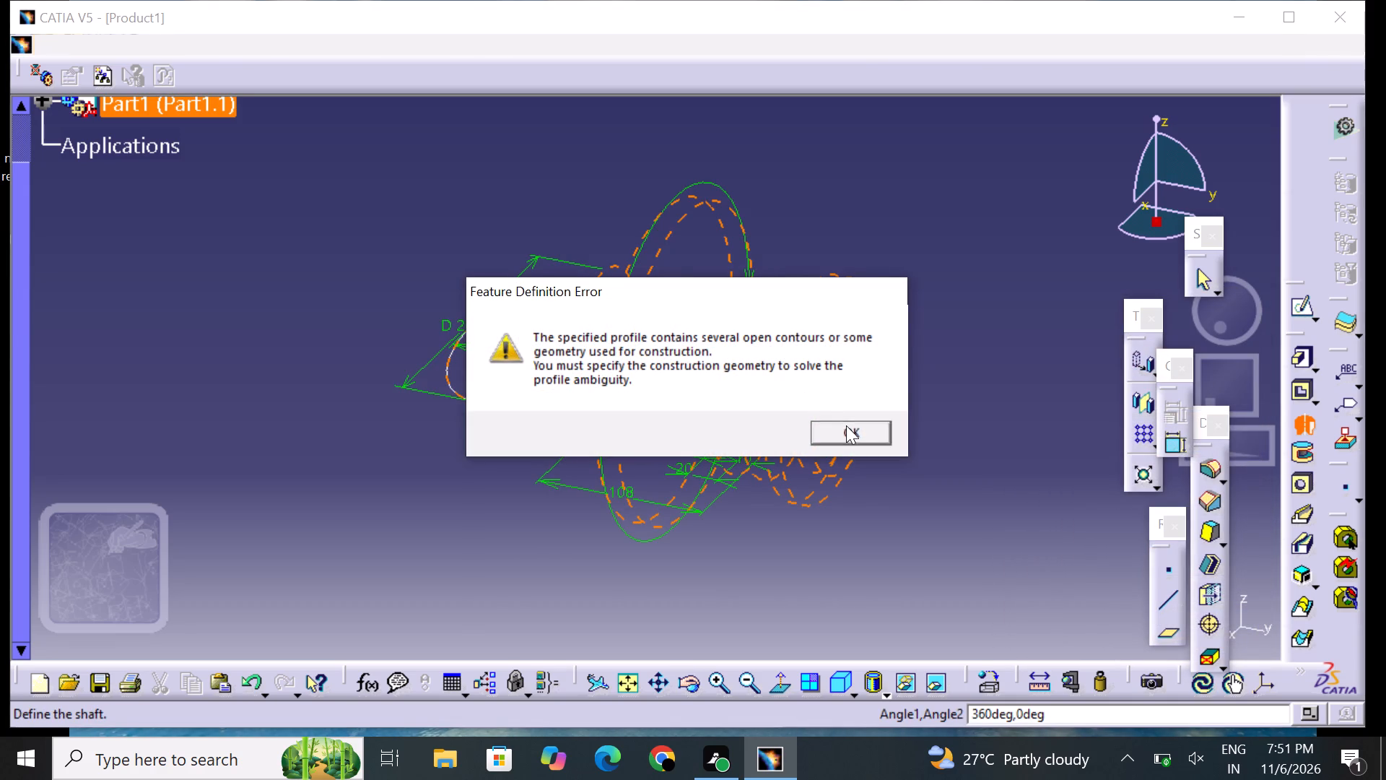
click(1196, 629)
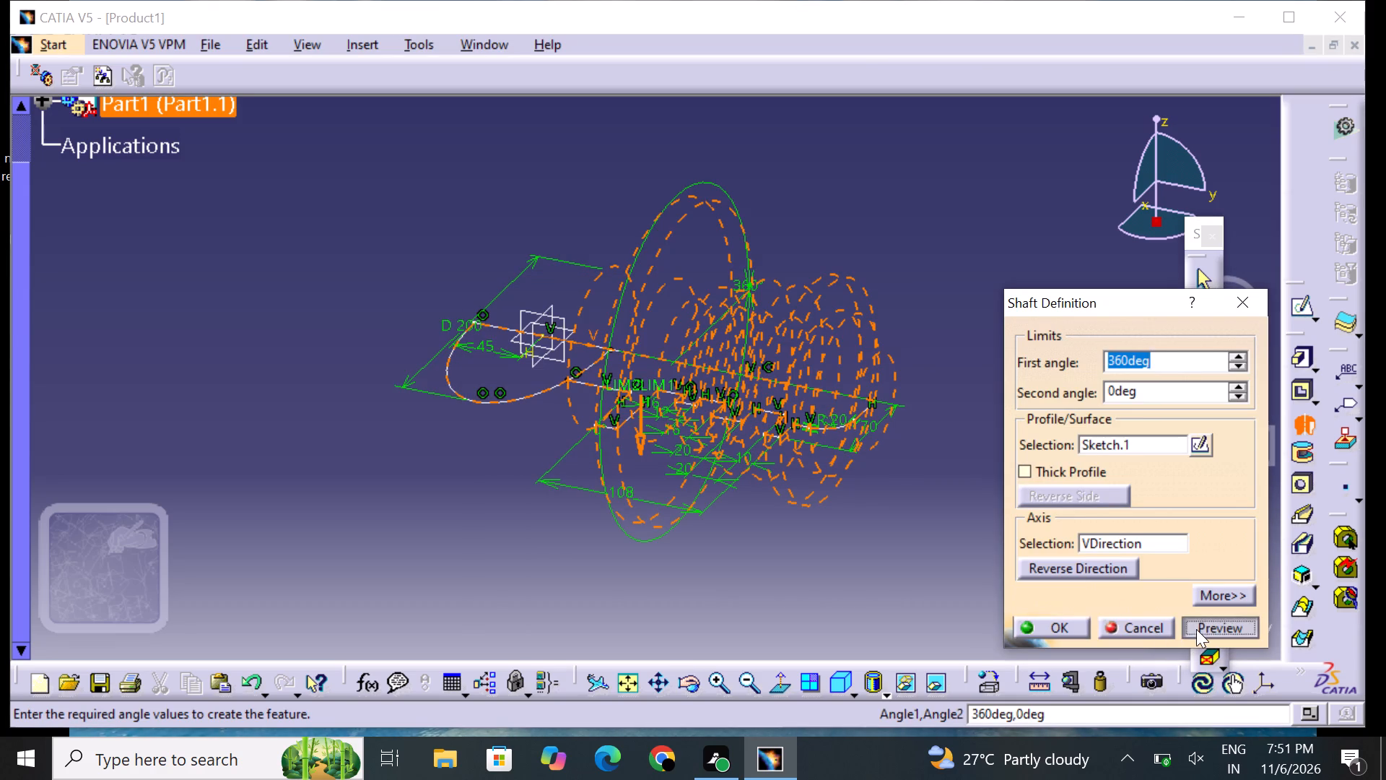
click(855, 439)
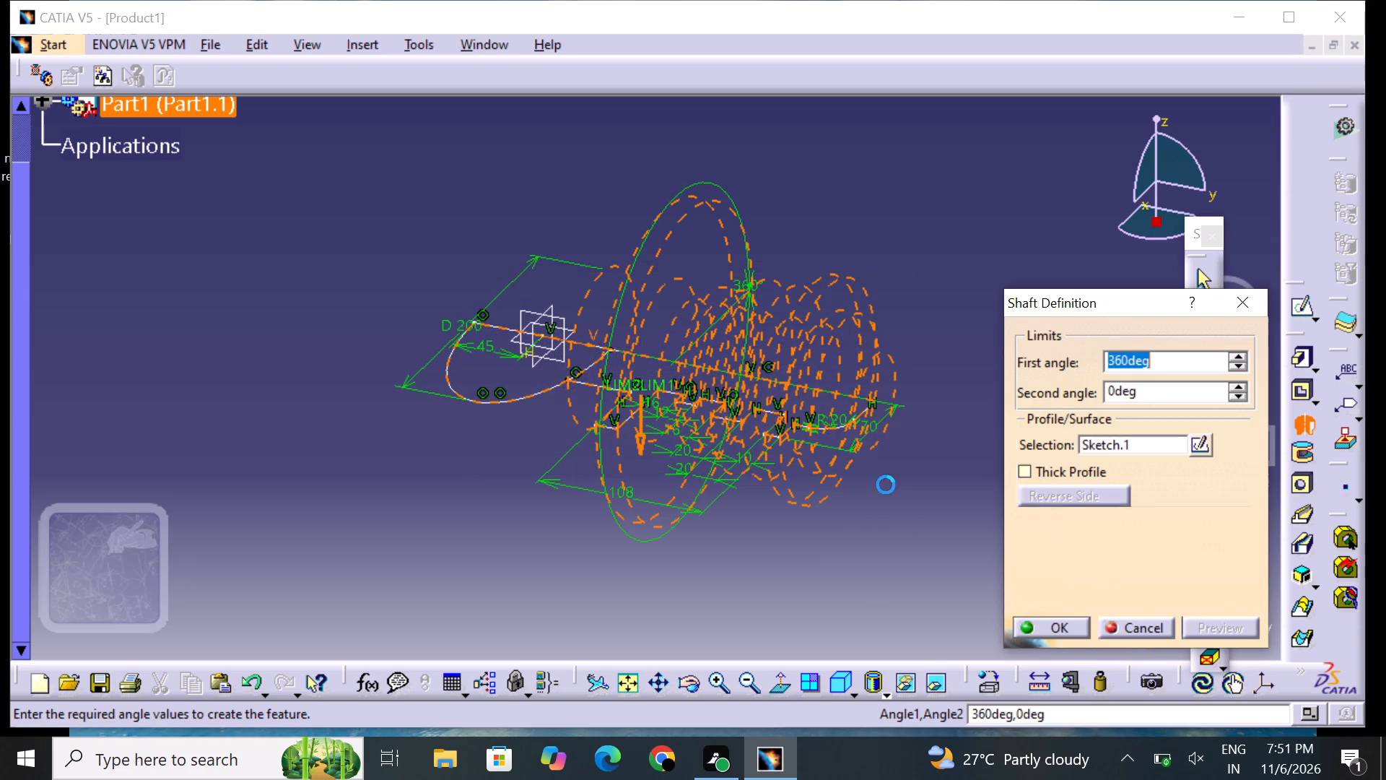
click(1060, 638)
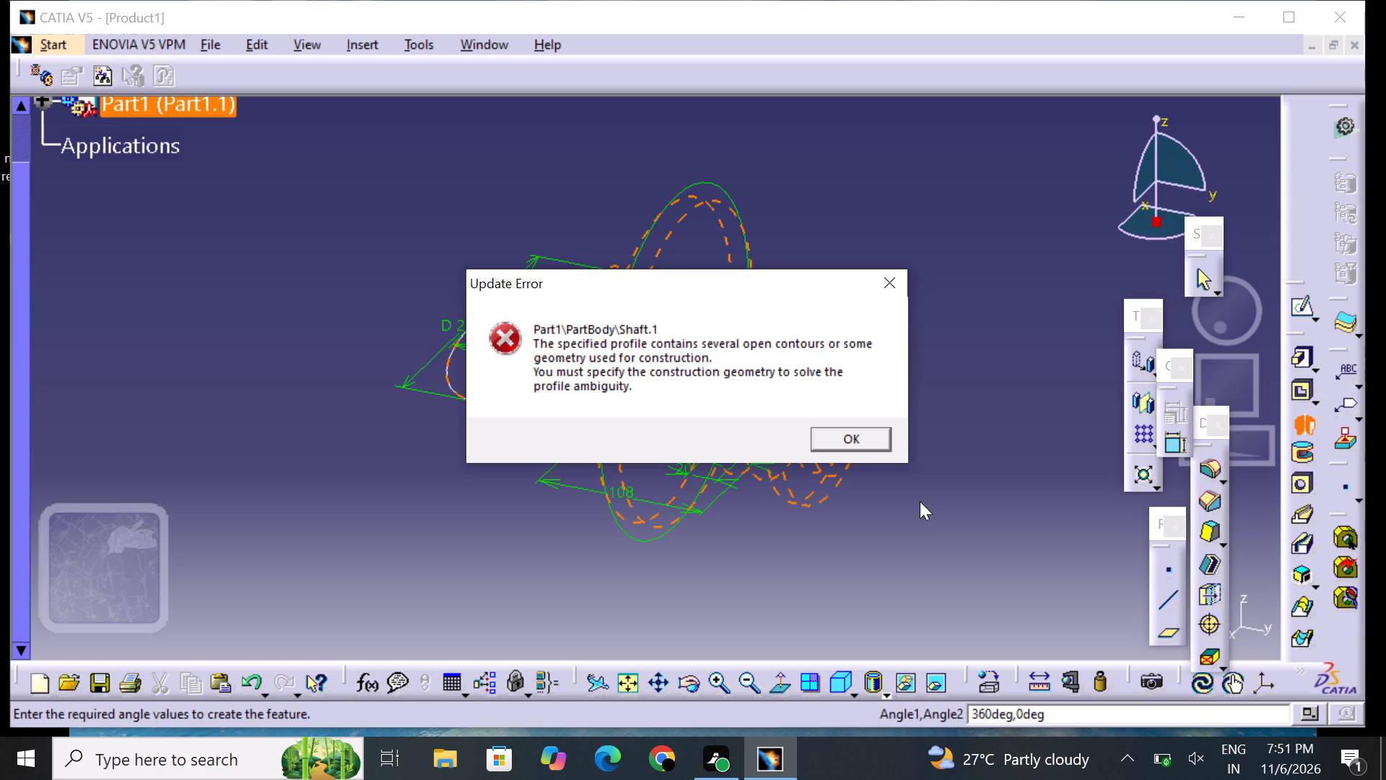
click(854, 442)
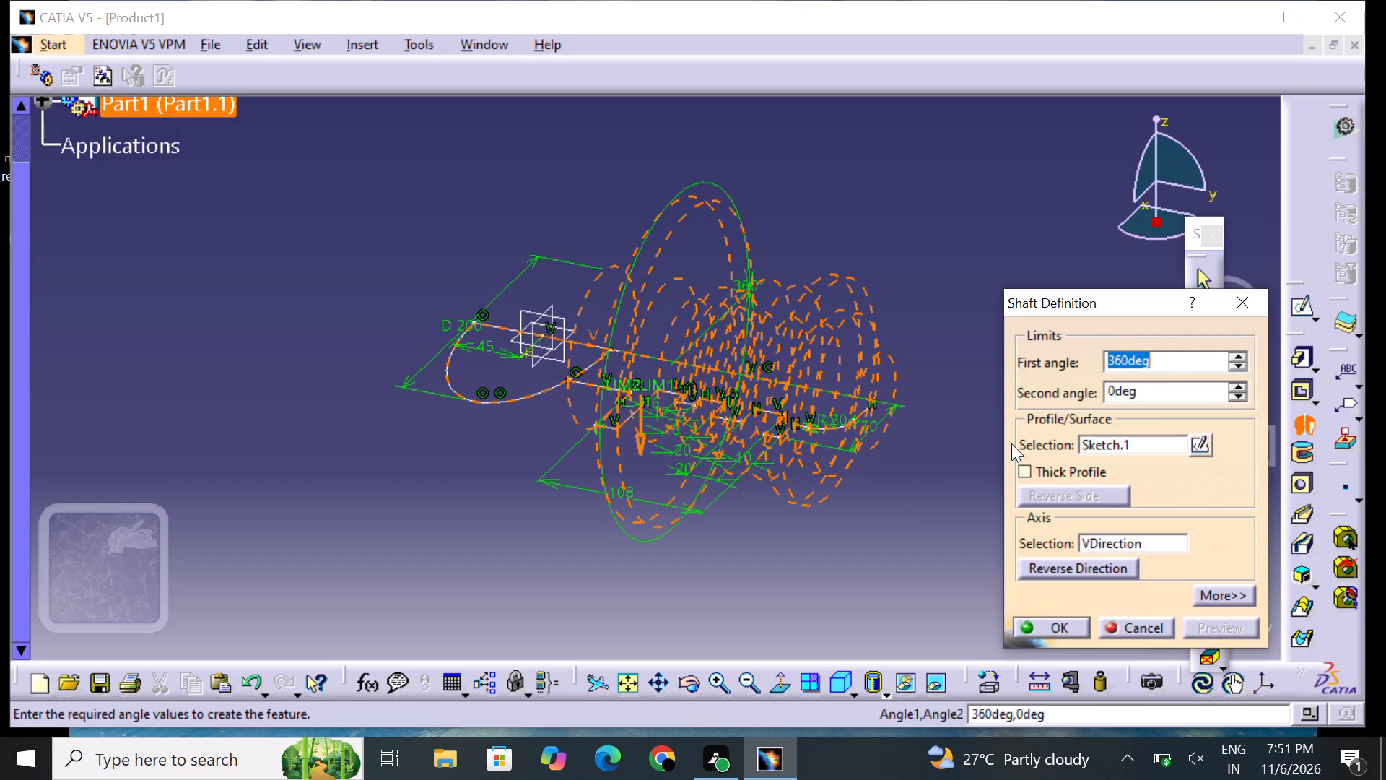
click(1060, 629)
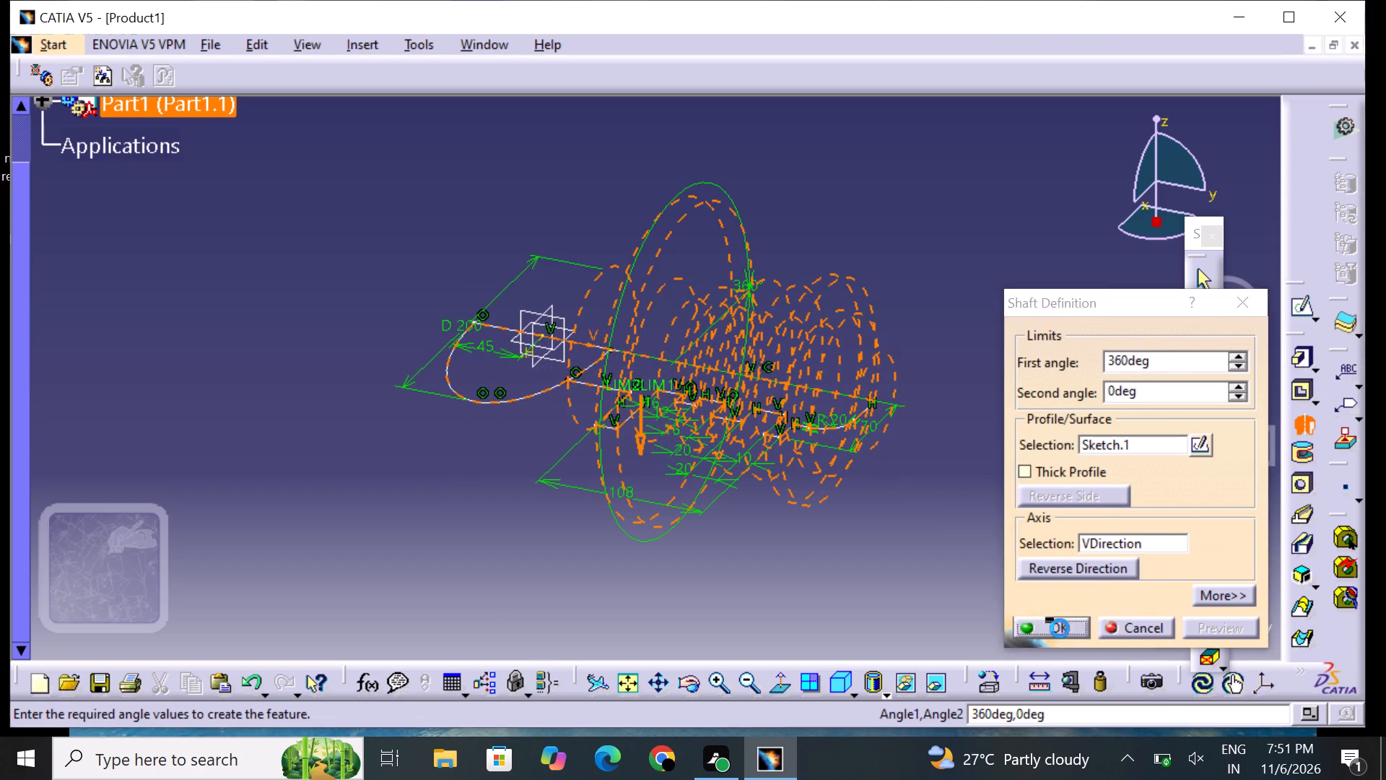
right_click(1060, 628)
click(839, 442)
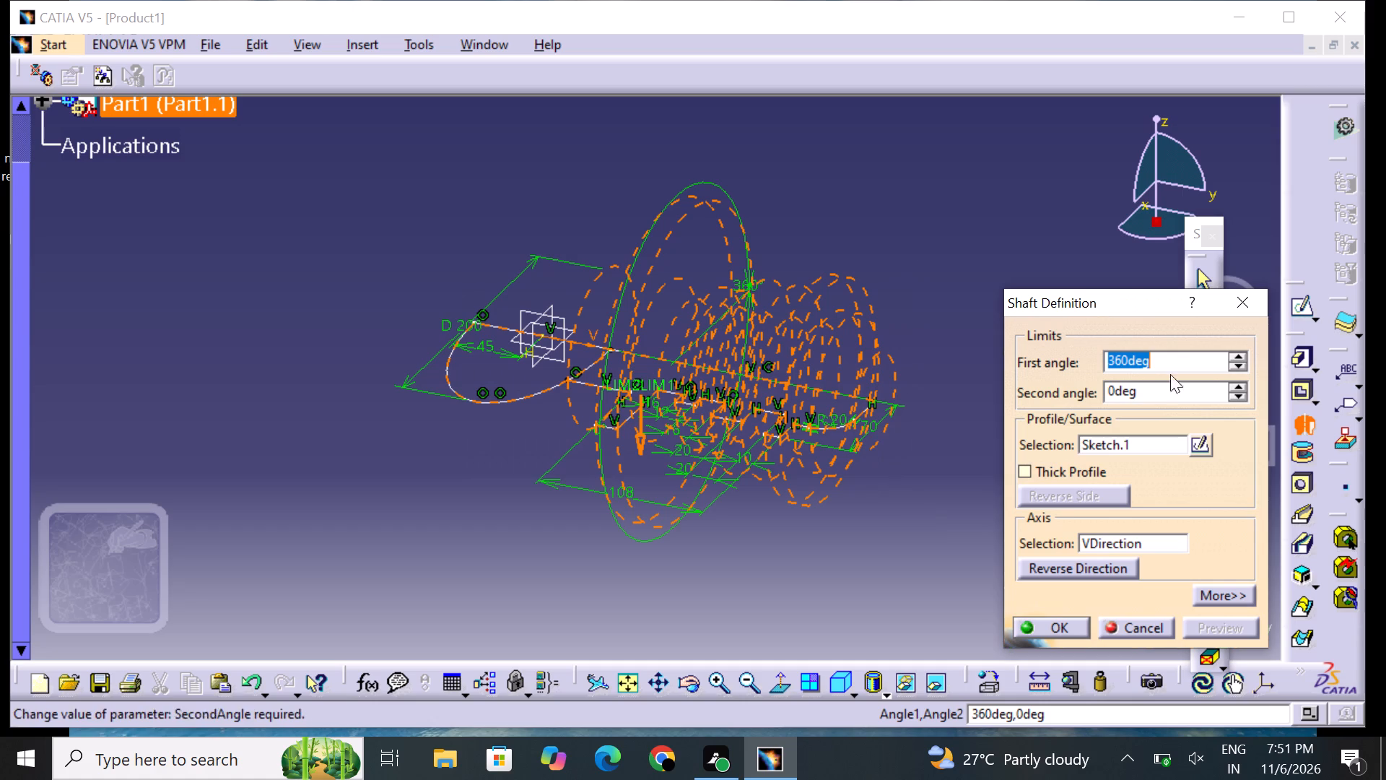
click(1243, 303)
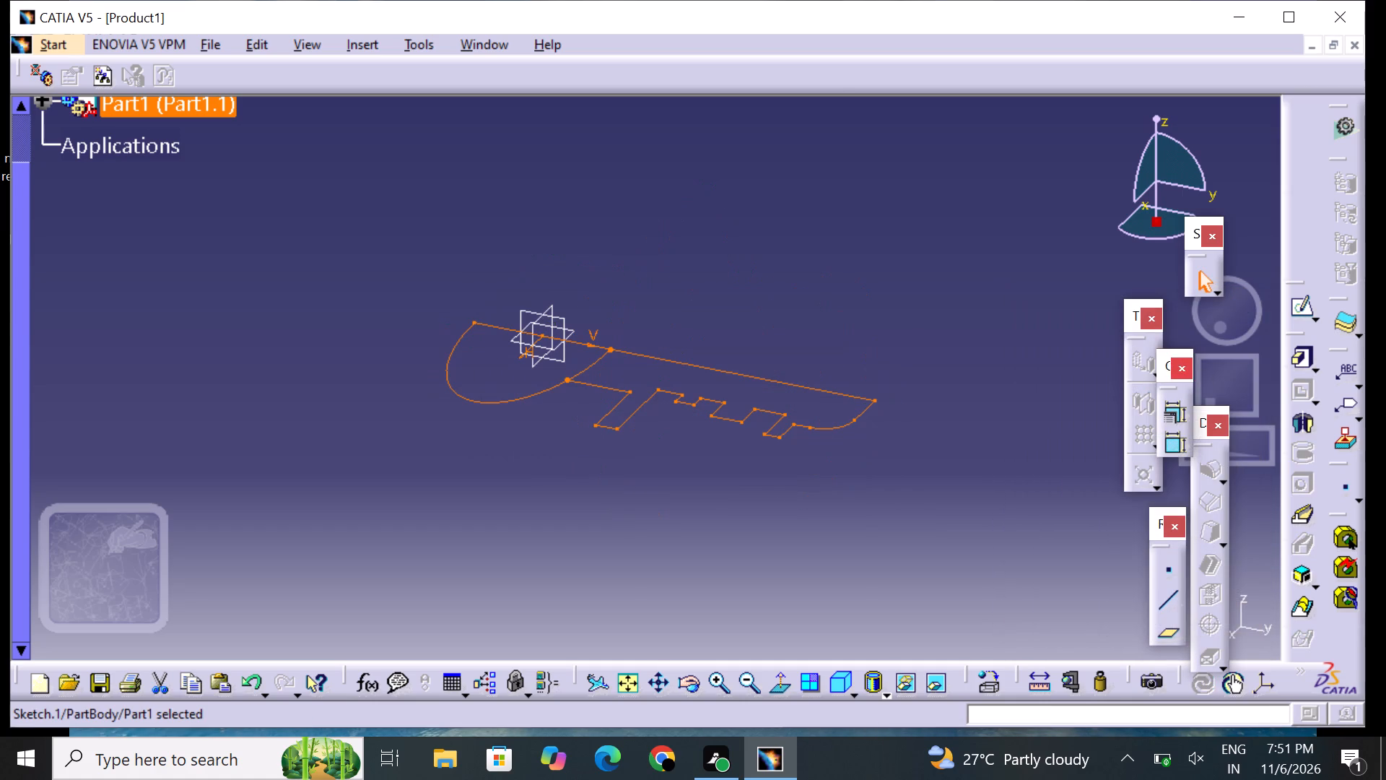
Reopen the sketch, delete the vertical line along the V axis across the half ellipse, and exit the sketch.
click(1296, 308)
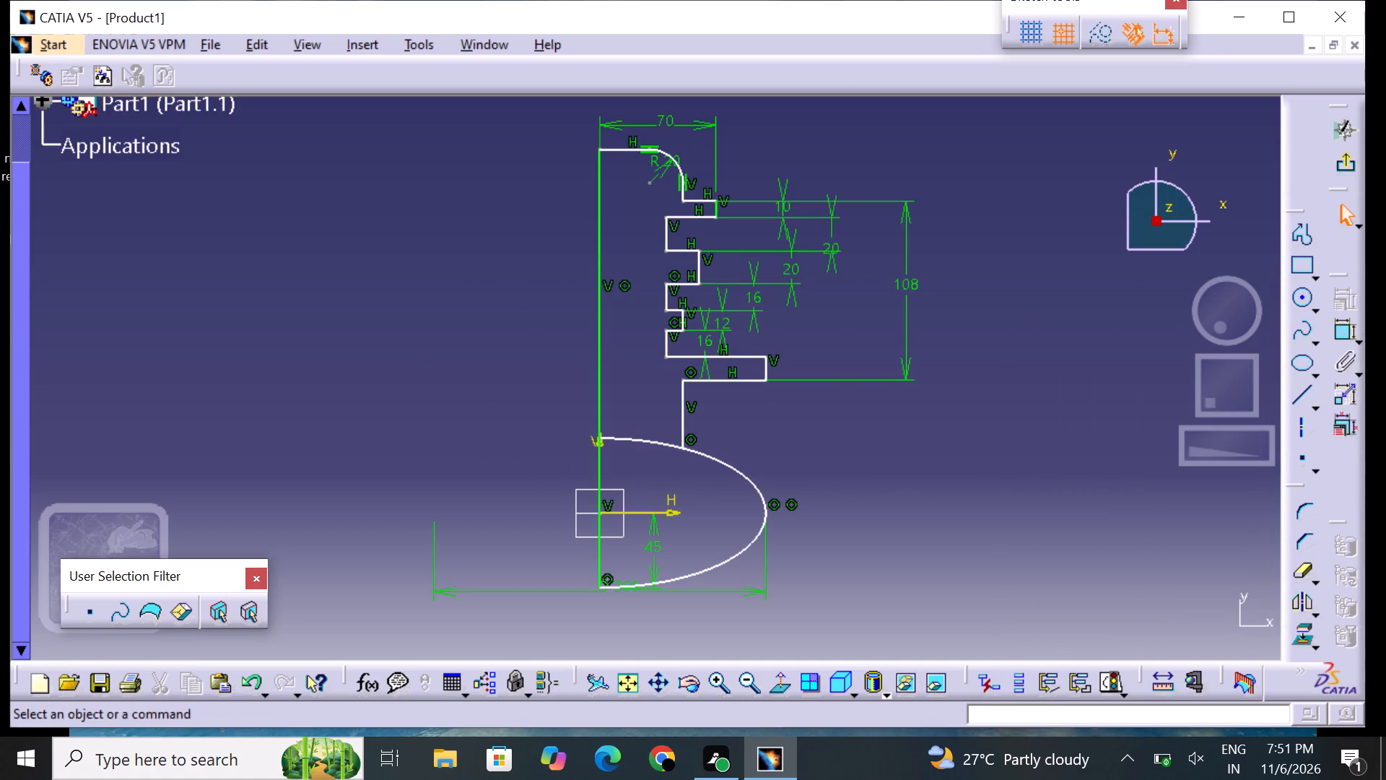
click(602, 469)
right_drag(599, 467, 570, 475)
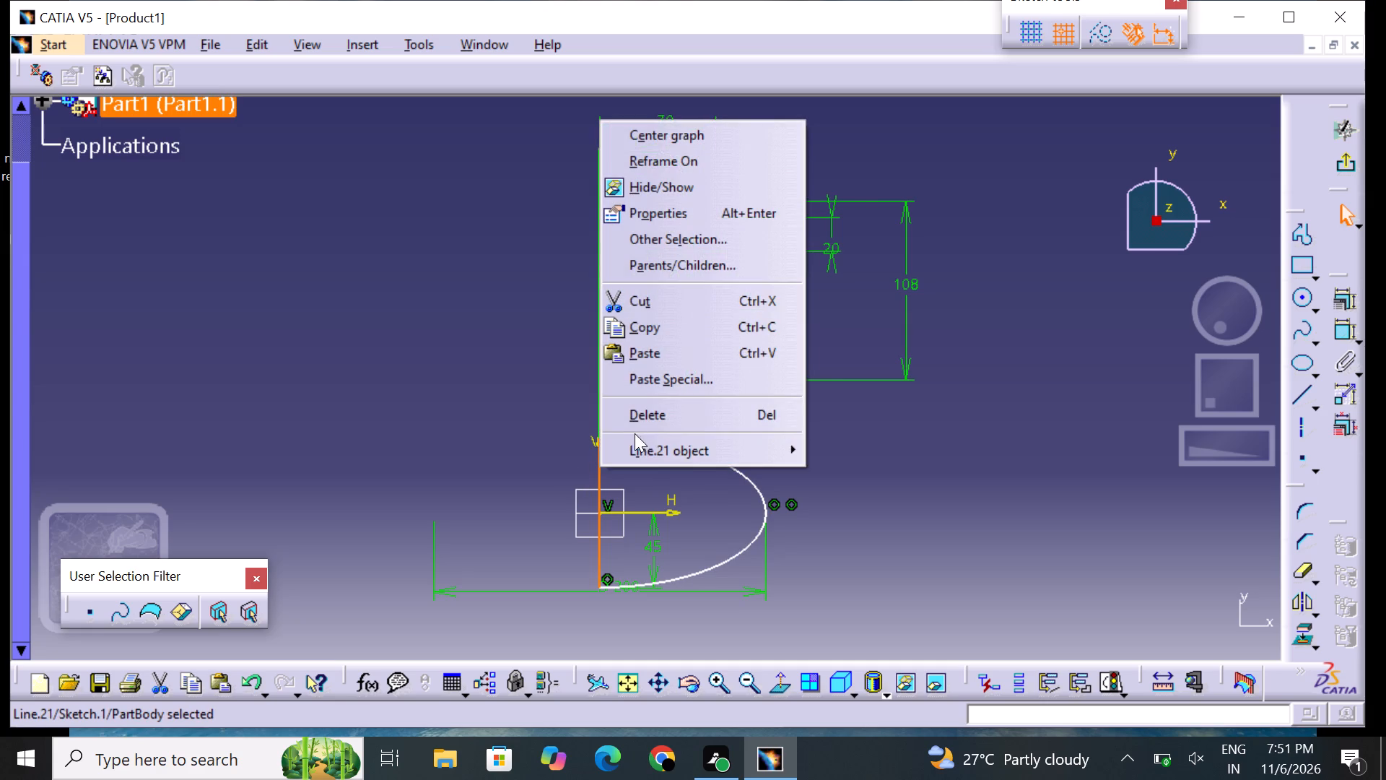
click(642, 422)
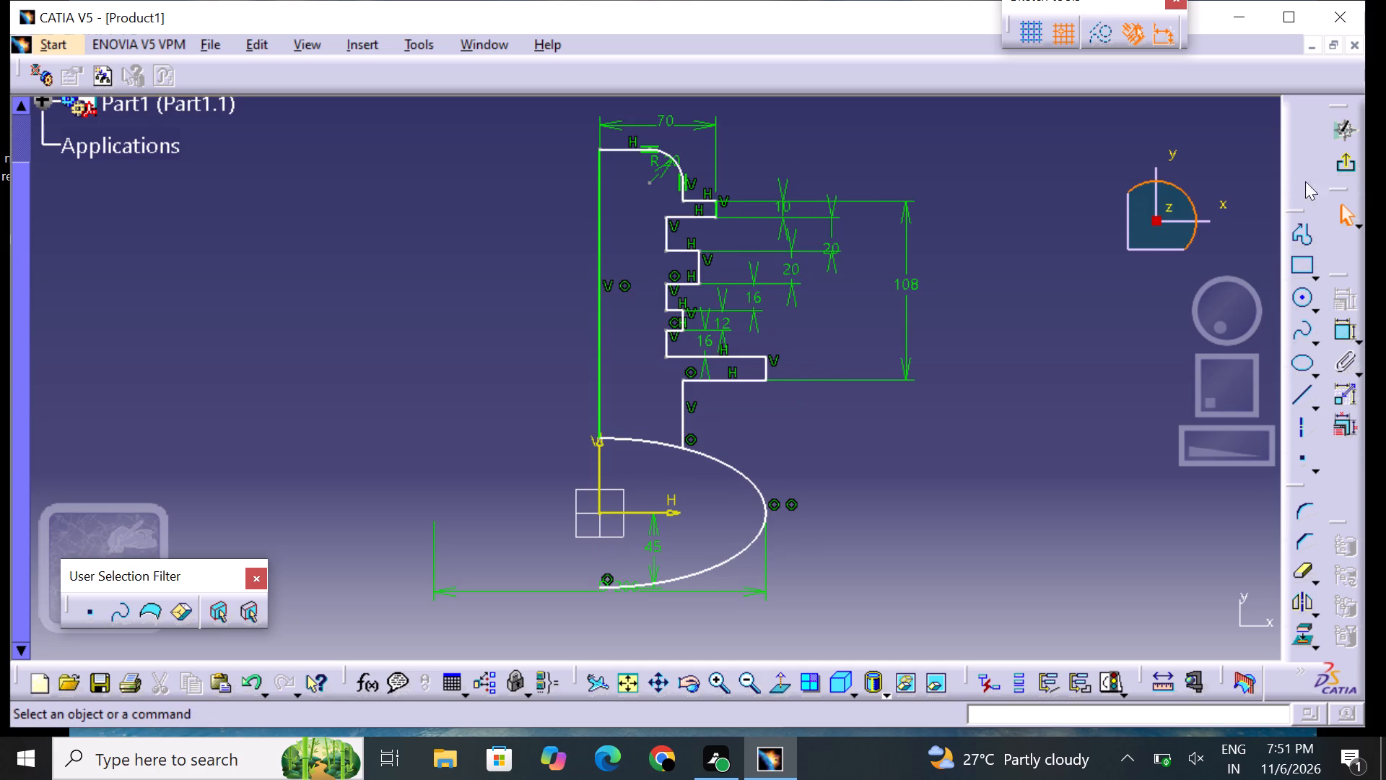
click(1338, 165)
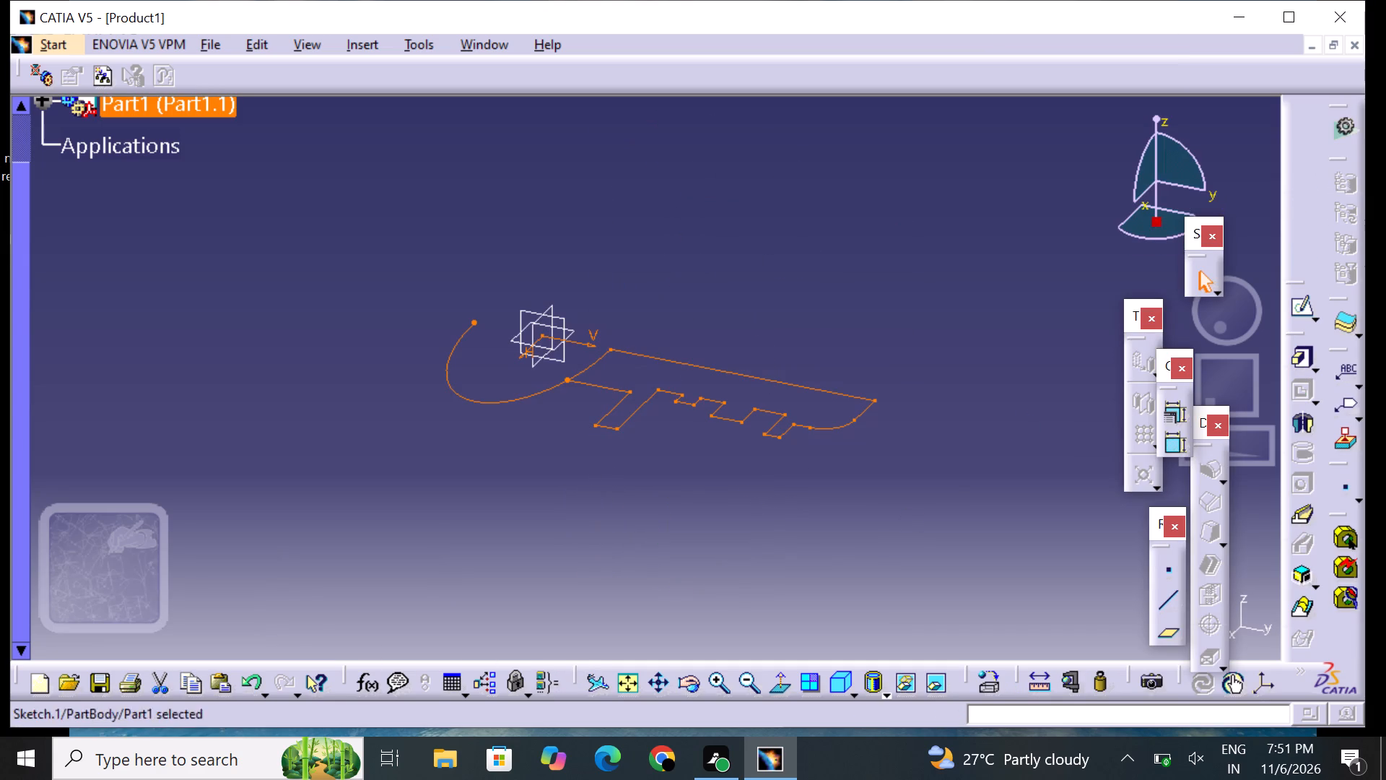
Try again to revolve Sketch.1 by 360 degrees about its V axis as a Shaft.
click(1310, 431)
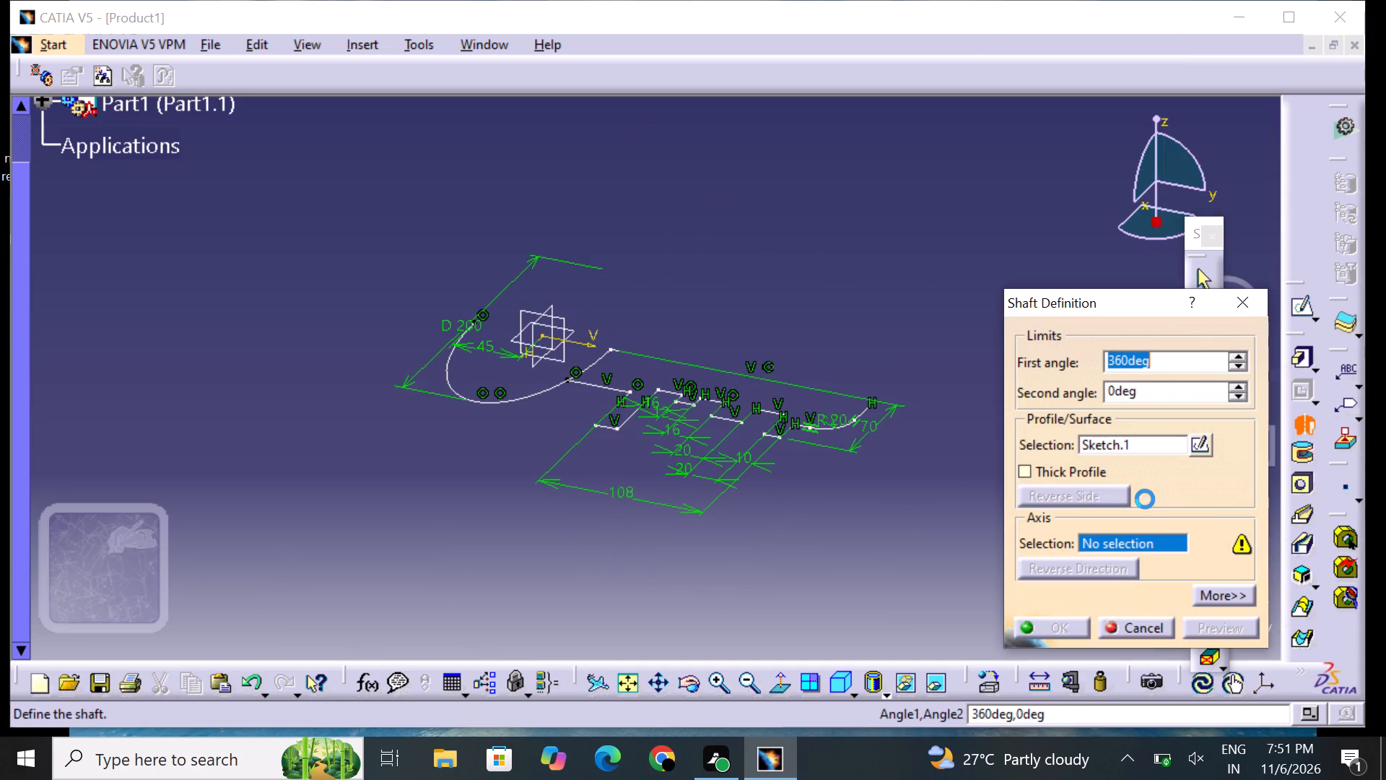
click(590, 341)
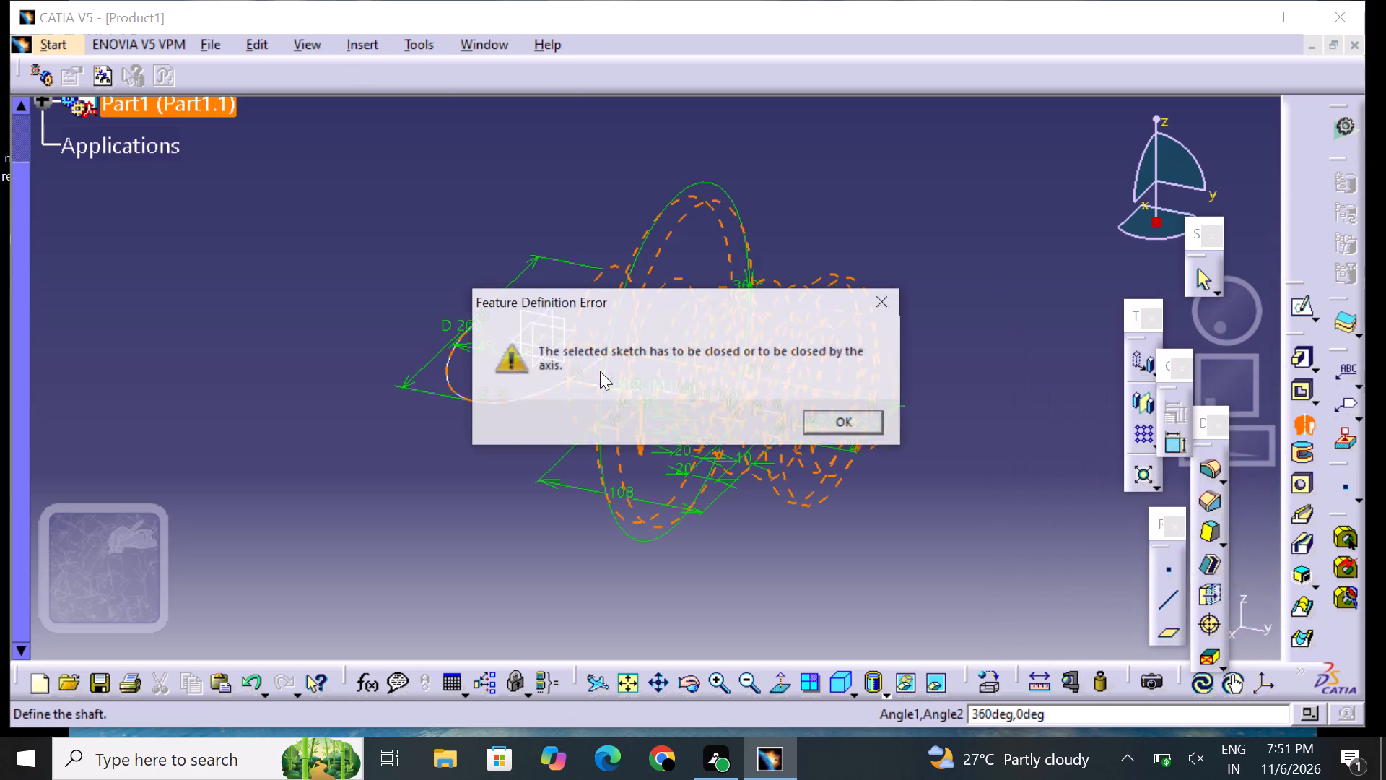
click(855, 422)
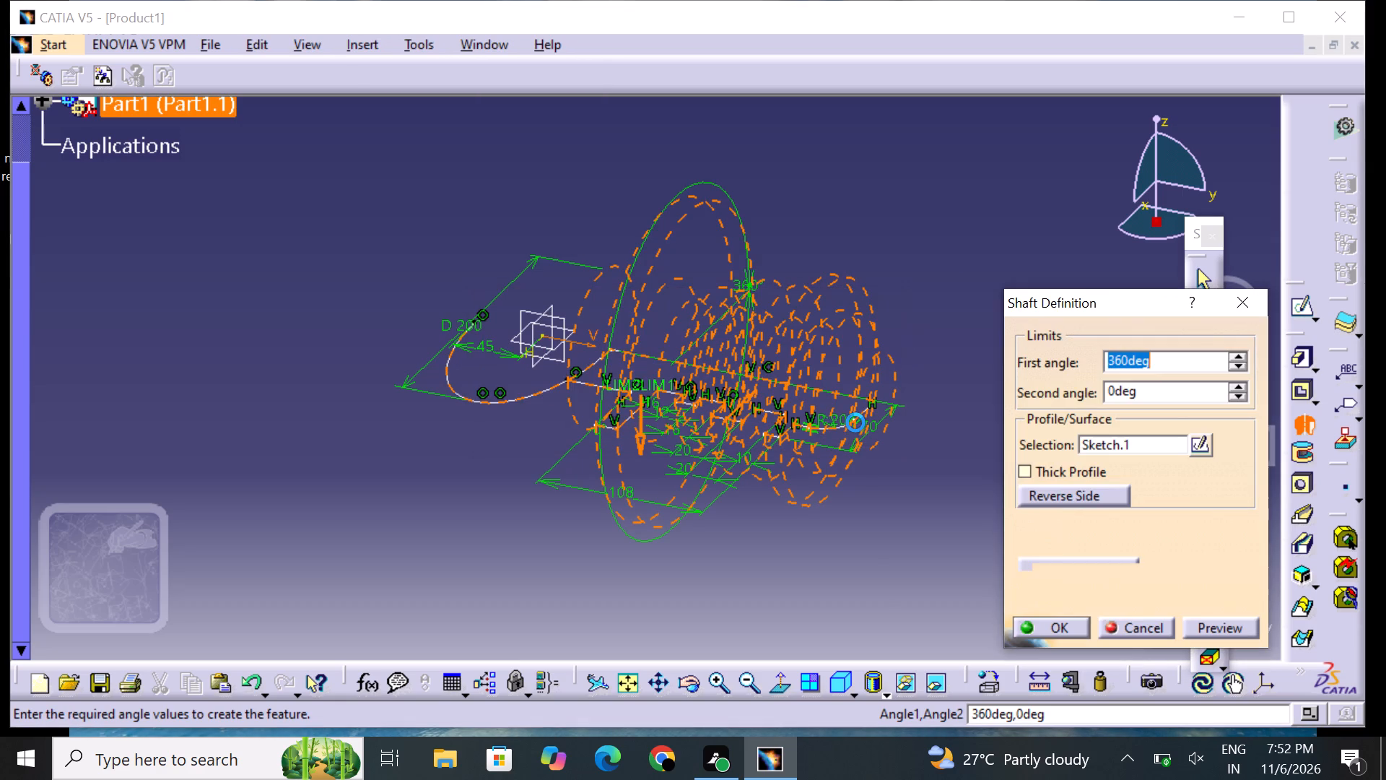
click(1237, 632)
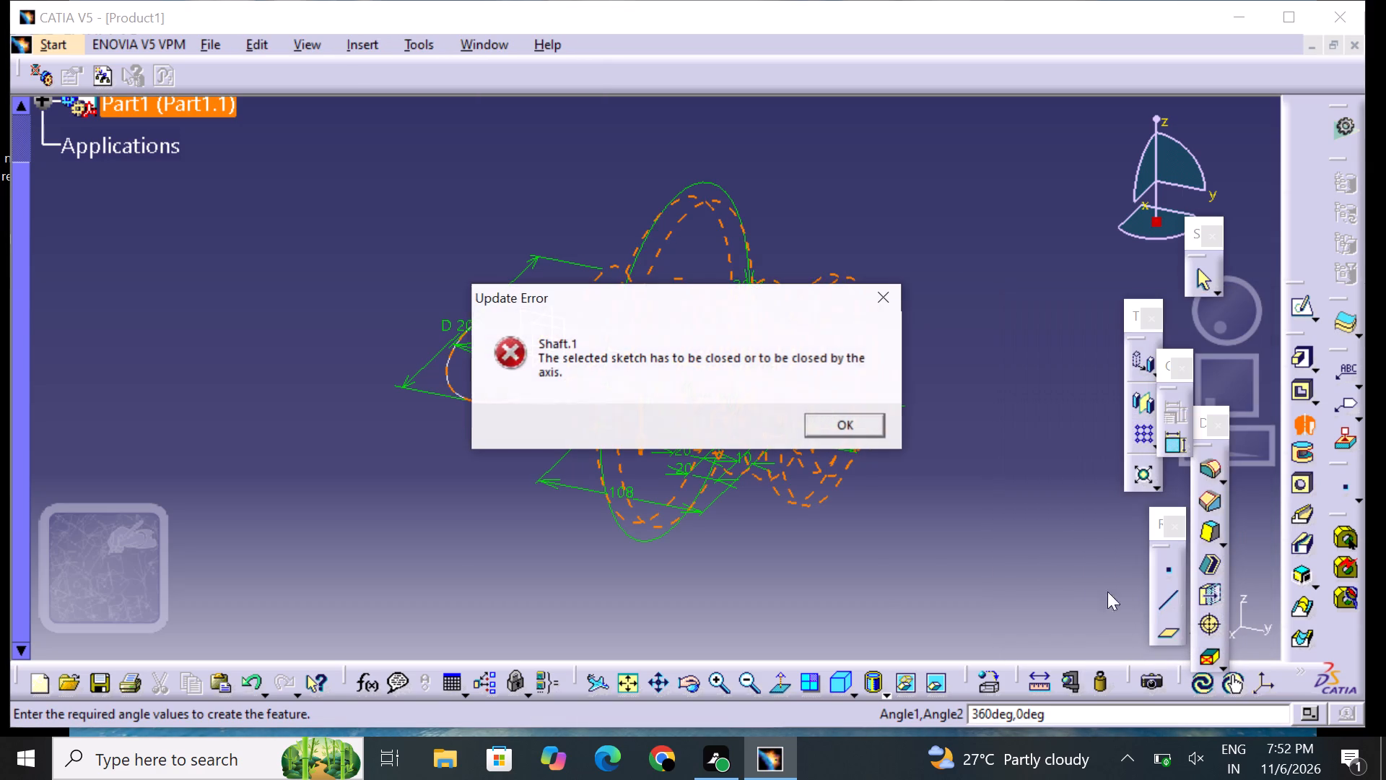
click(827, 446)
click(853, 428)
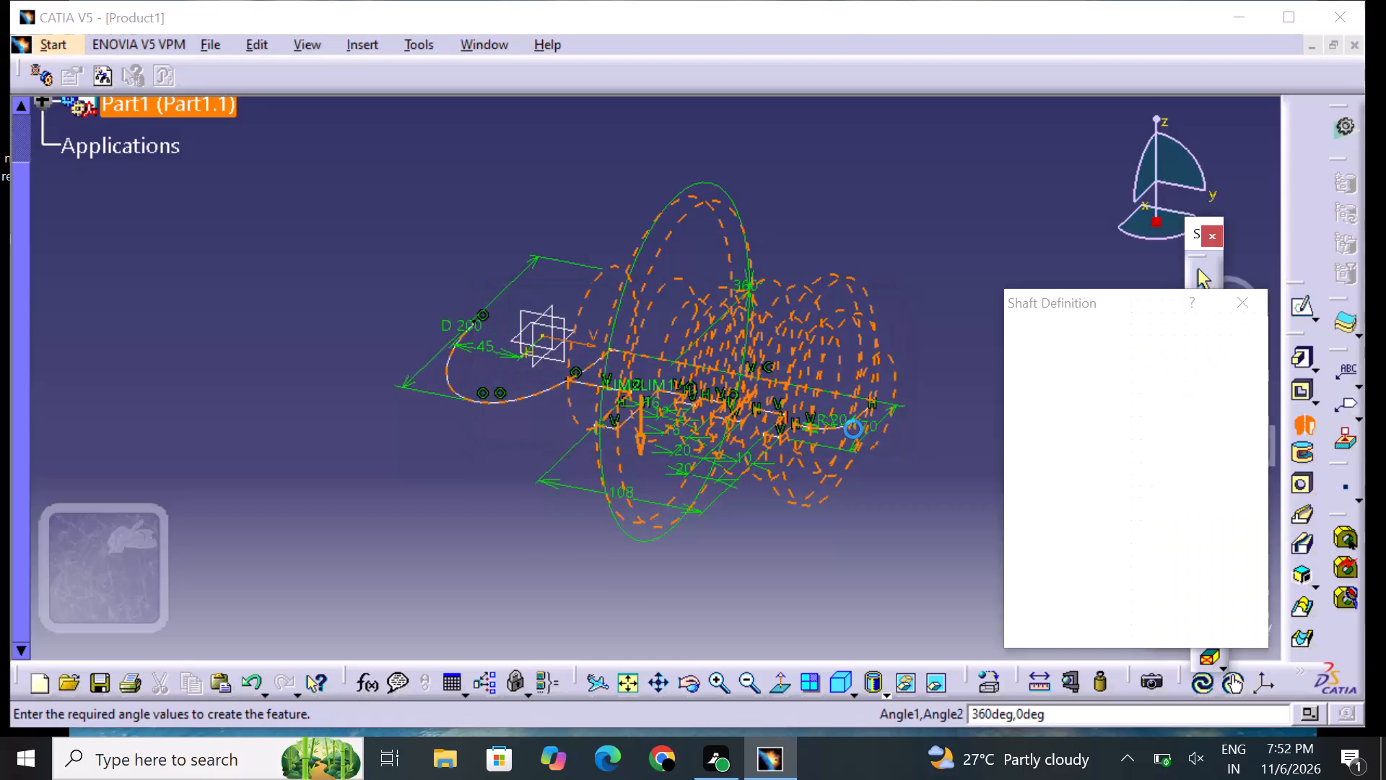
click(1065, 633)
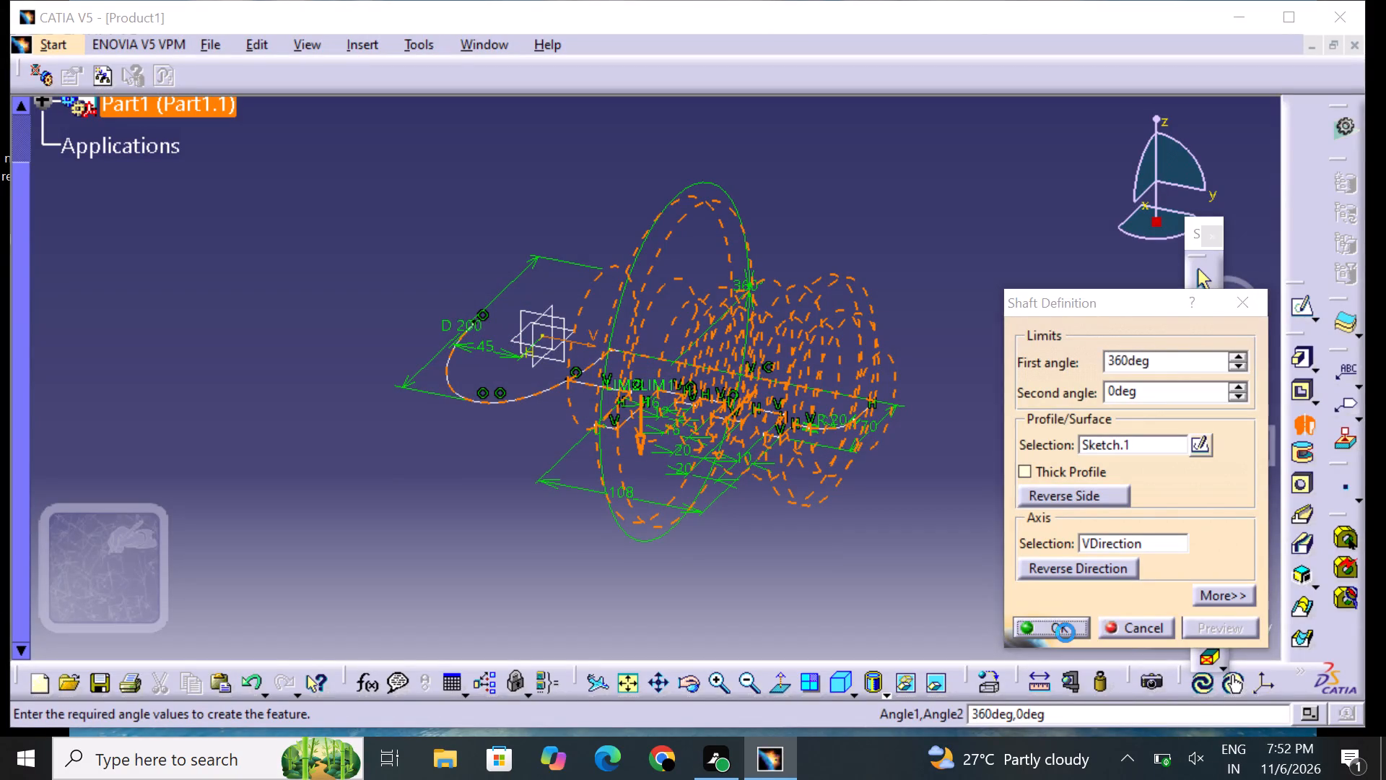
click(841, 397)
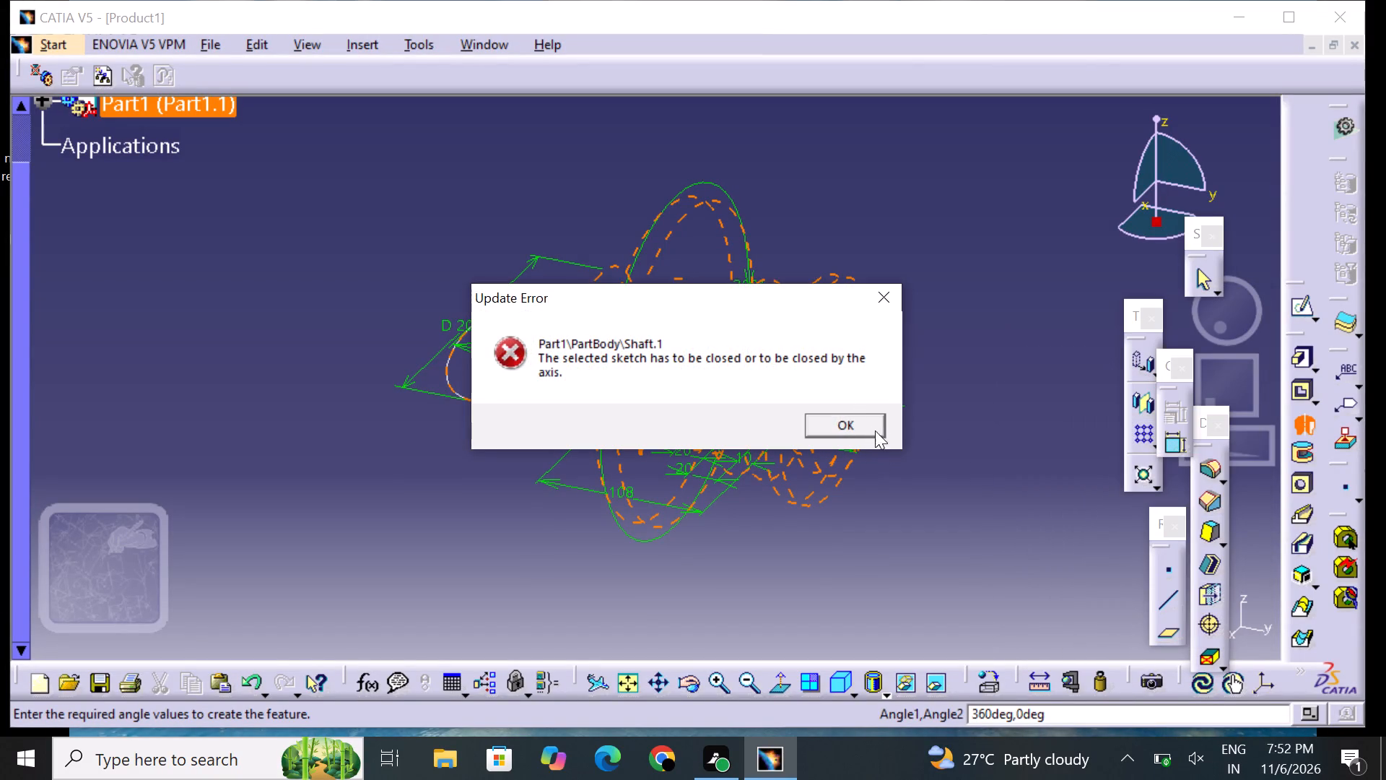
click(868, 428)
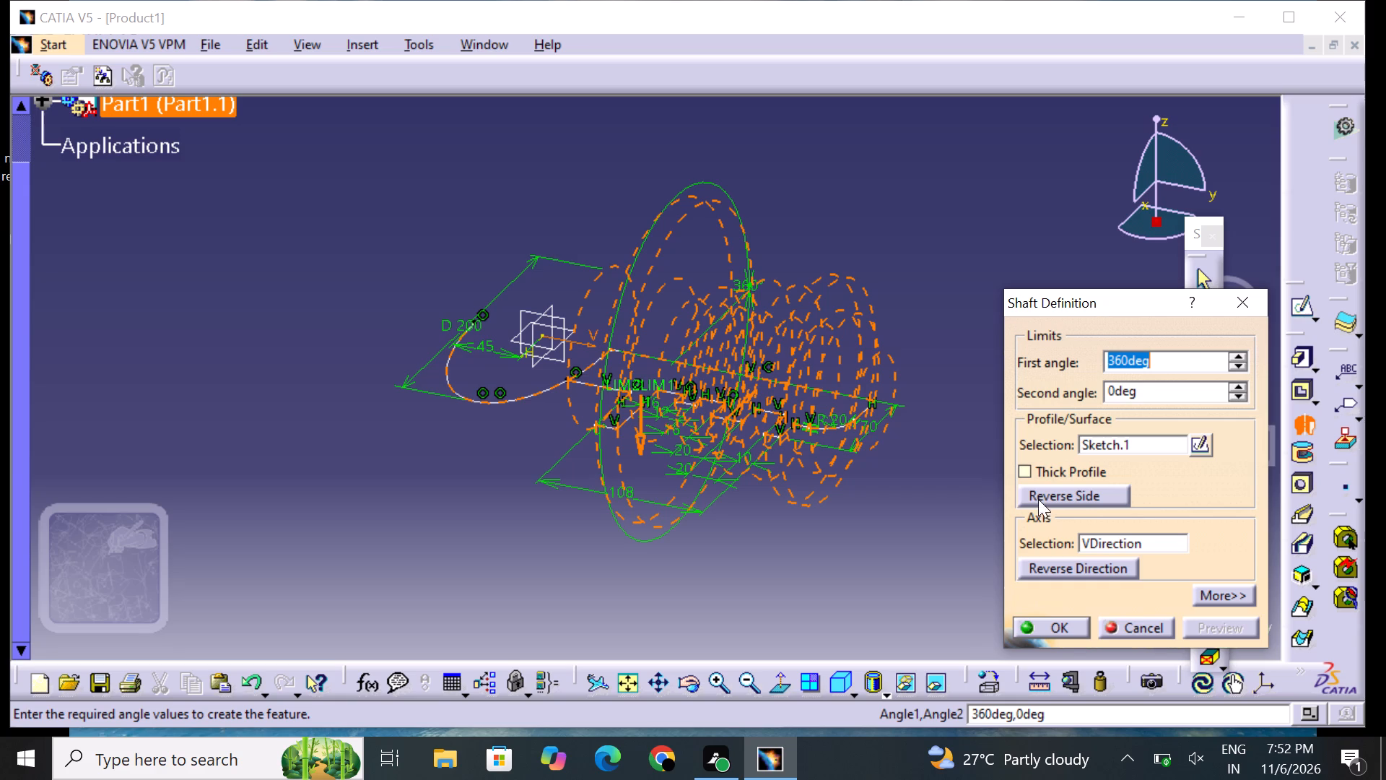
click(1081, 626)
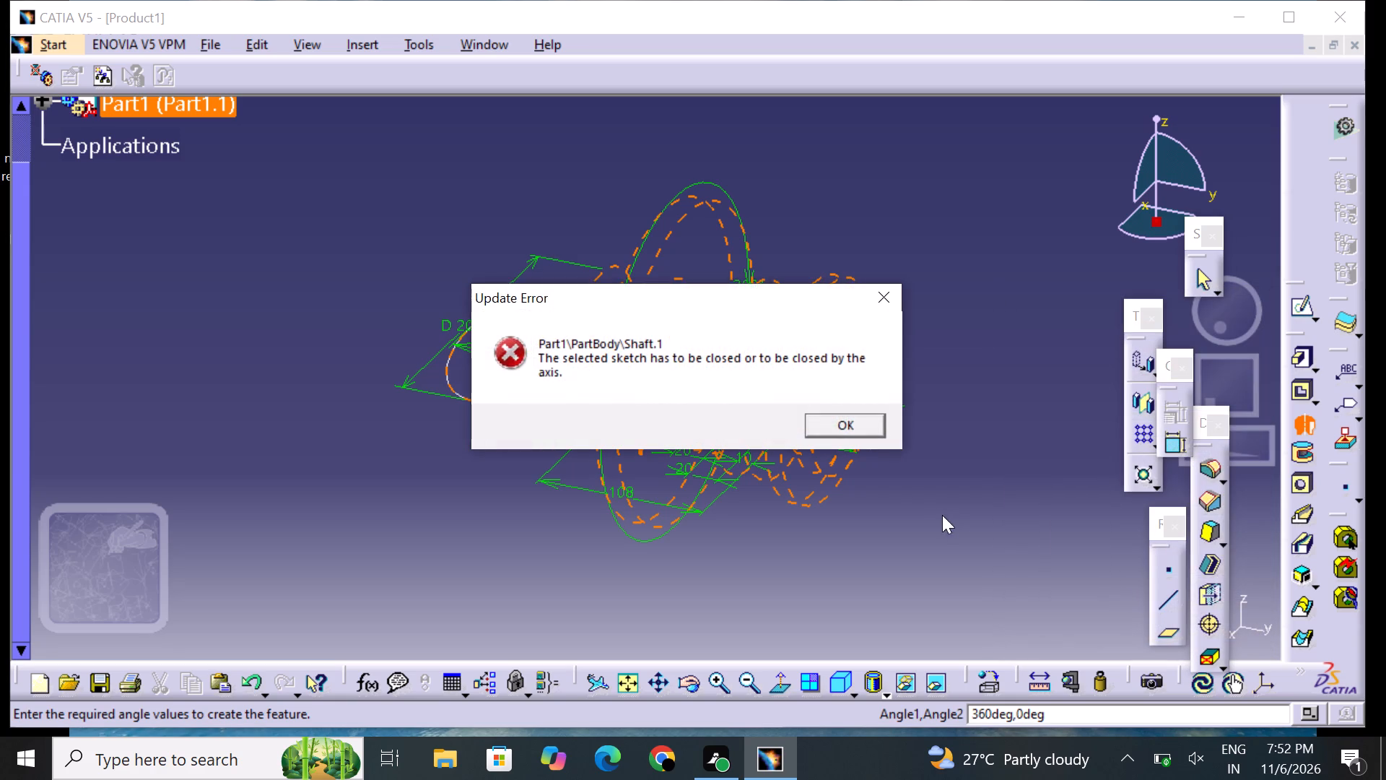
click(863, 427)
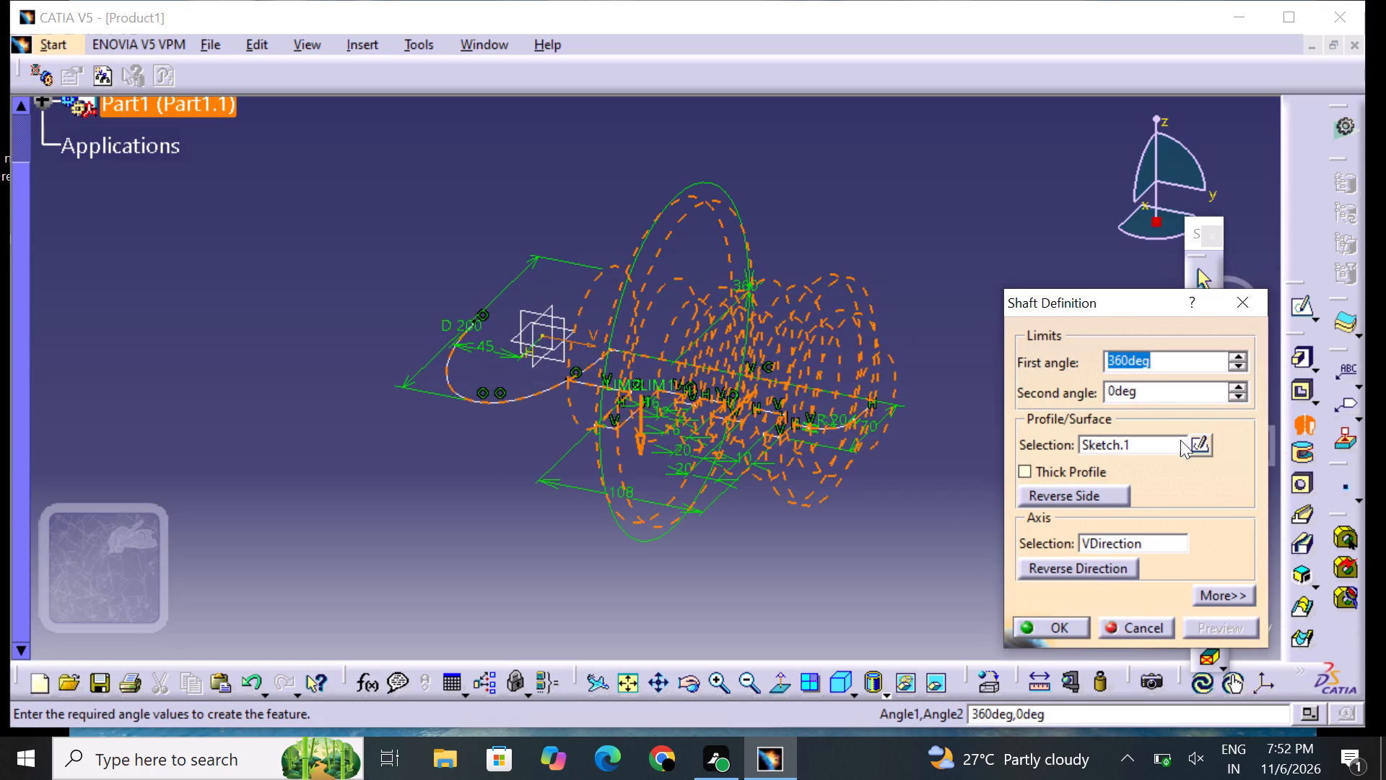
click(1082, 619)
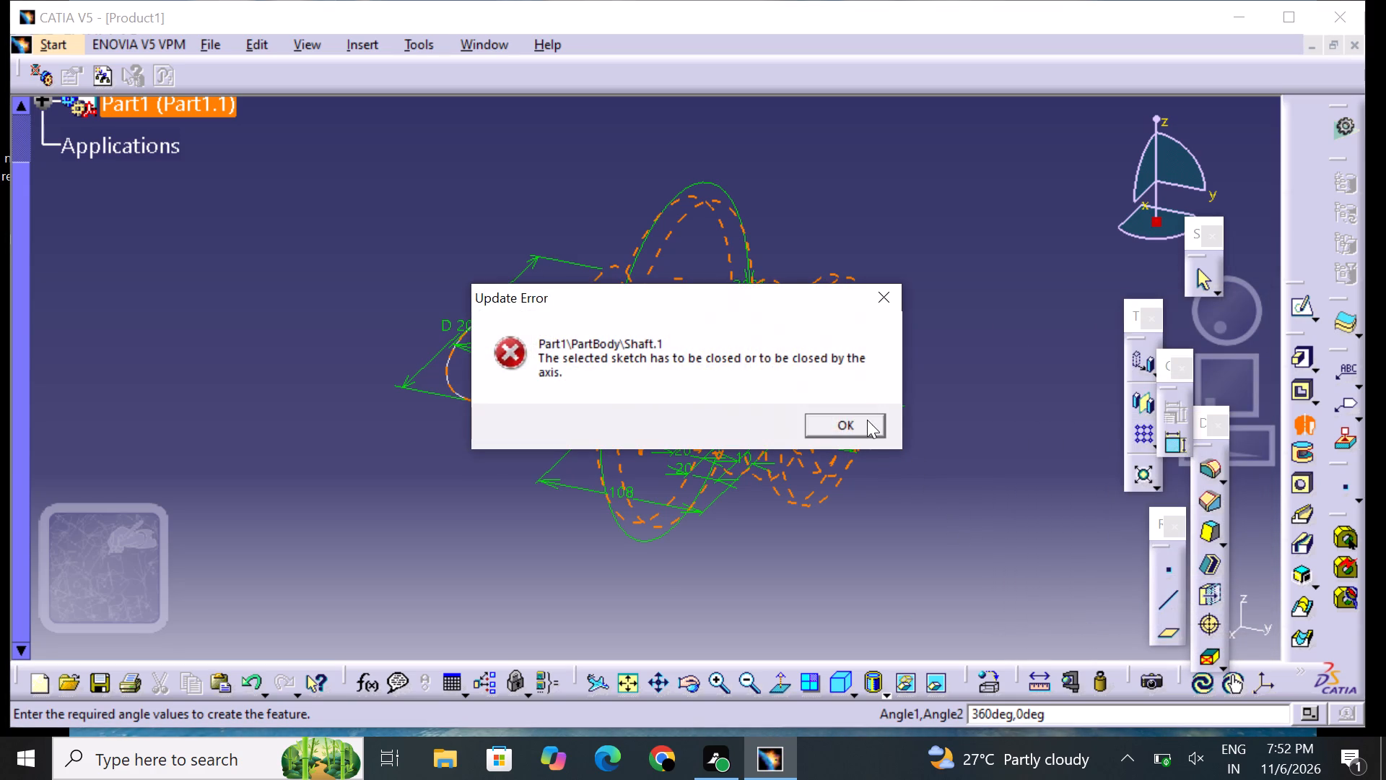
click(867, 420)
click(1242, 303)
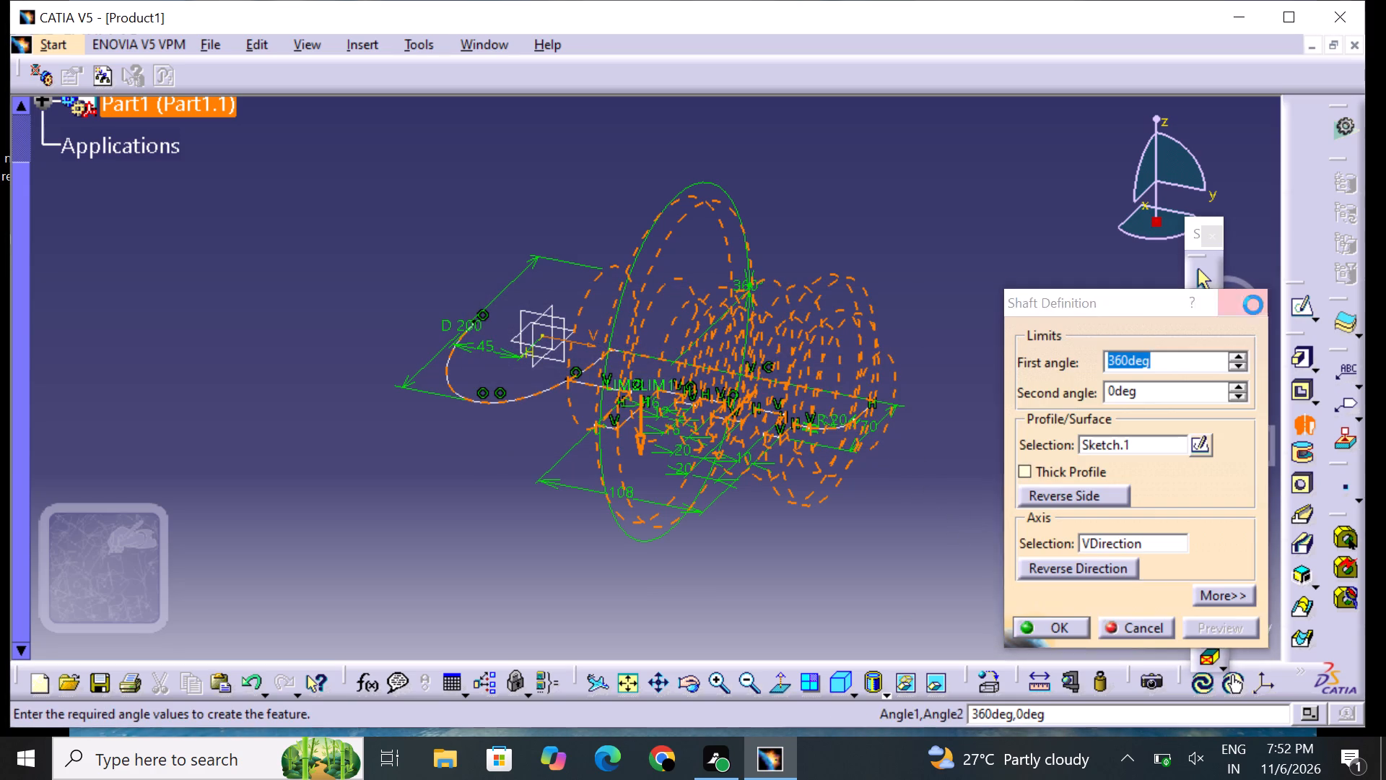
Reopen the sketch and delete all of its geometry, including the toothed profile, the half ellipse and their dimensions.
click(1304, 312)
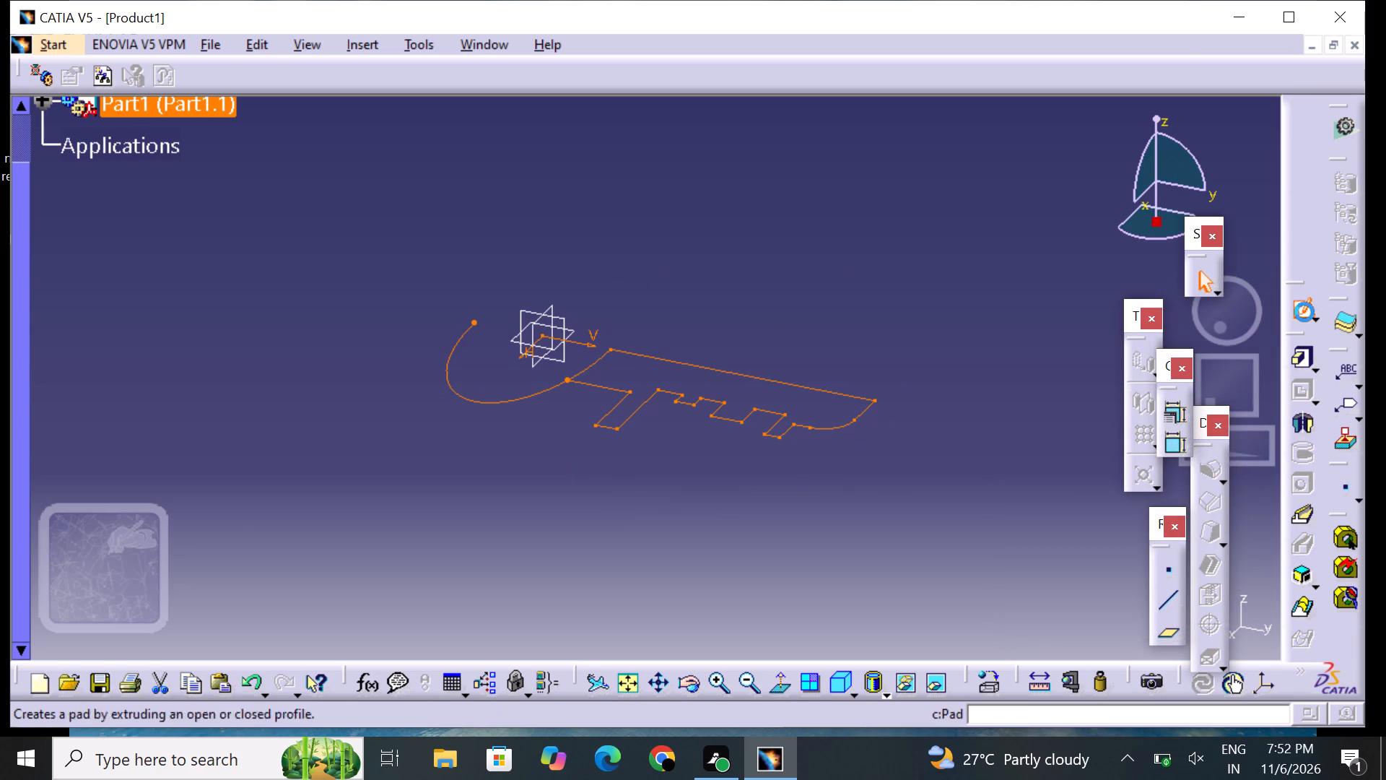
middle_drag(996, 428, 1014, 452)
drag(432, 98, 977, 565)
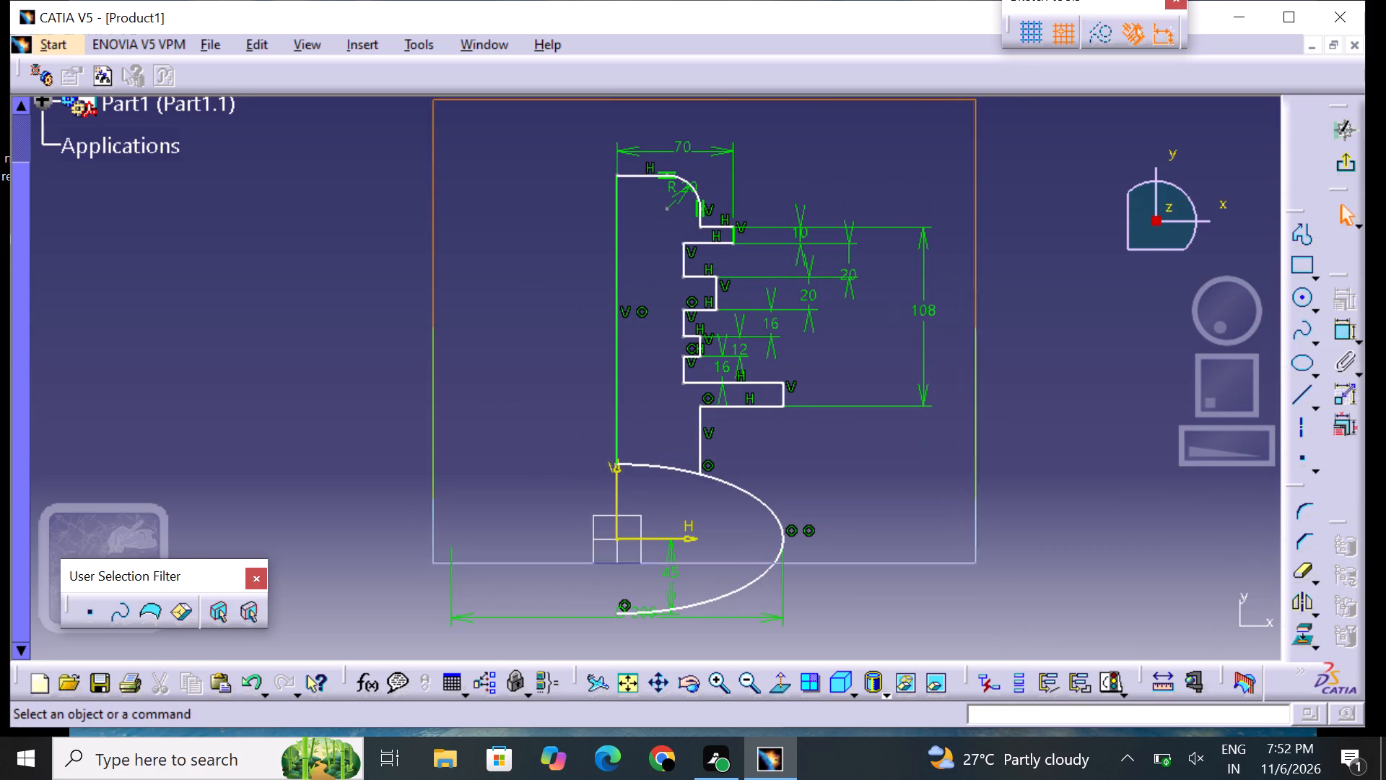
drag(977, 565, 1021, 620)
key(Delete)
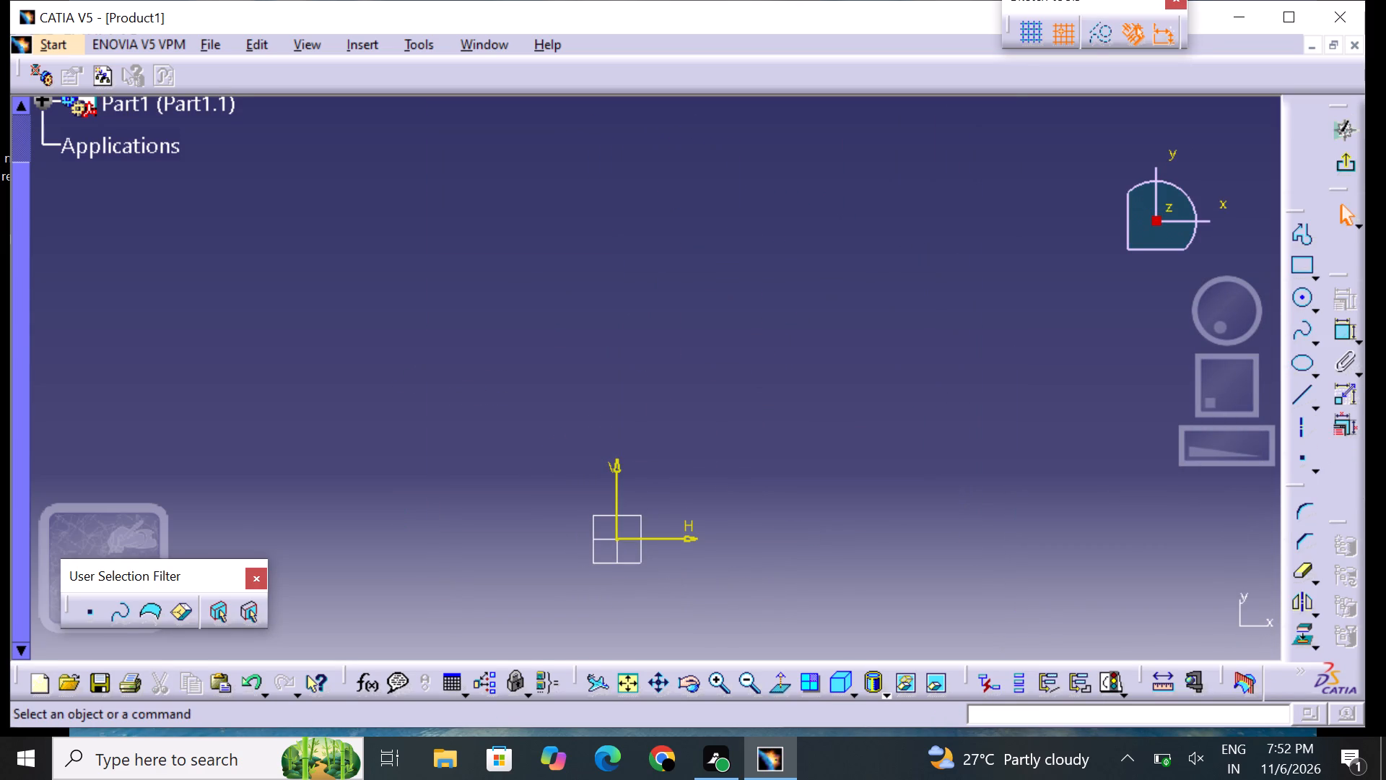
Start a profile at H -120 on the H axis: 50 mm down, 50 mm across, and a downward tooth 30 mm wide and 20 mm deep.
middle_drag(792, 563, 789, 358)
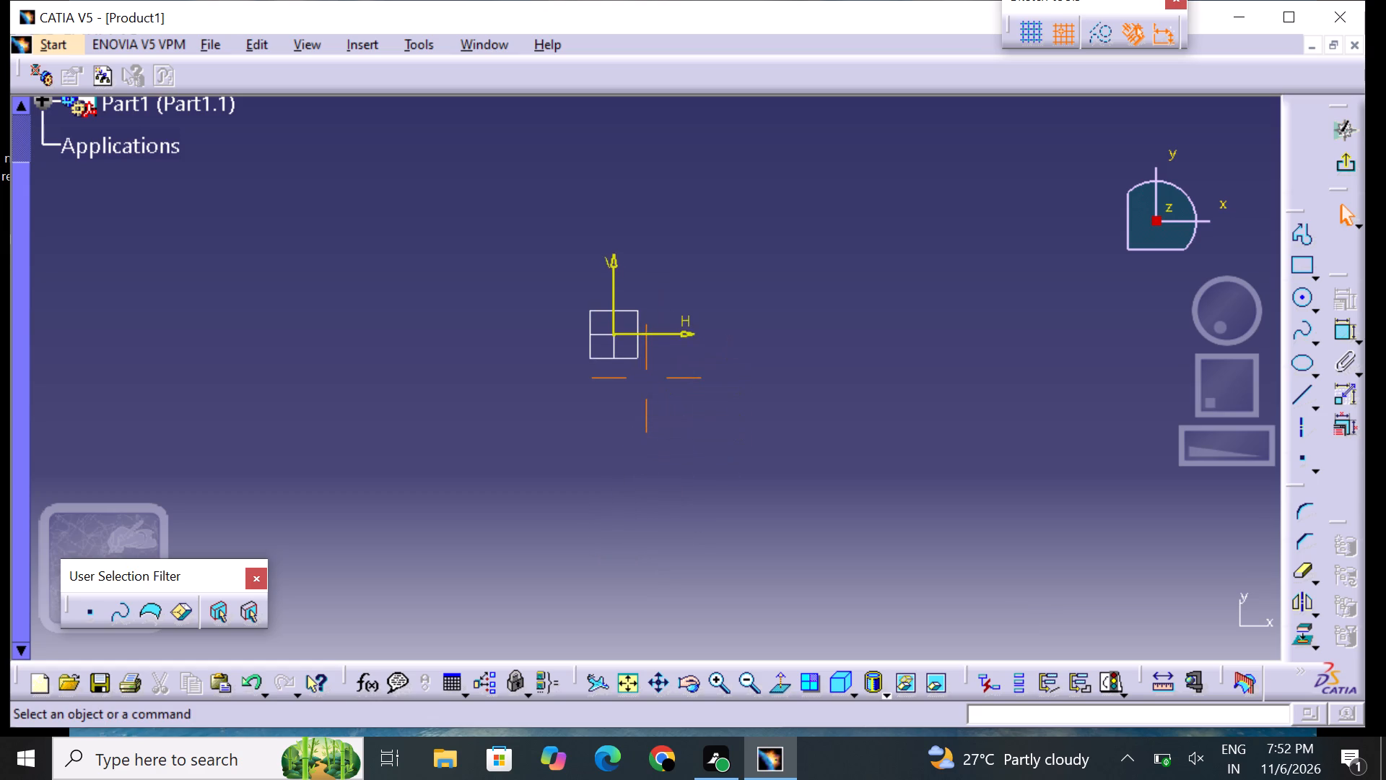
middle_drag(789, 358, 787, 382)
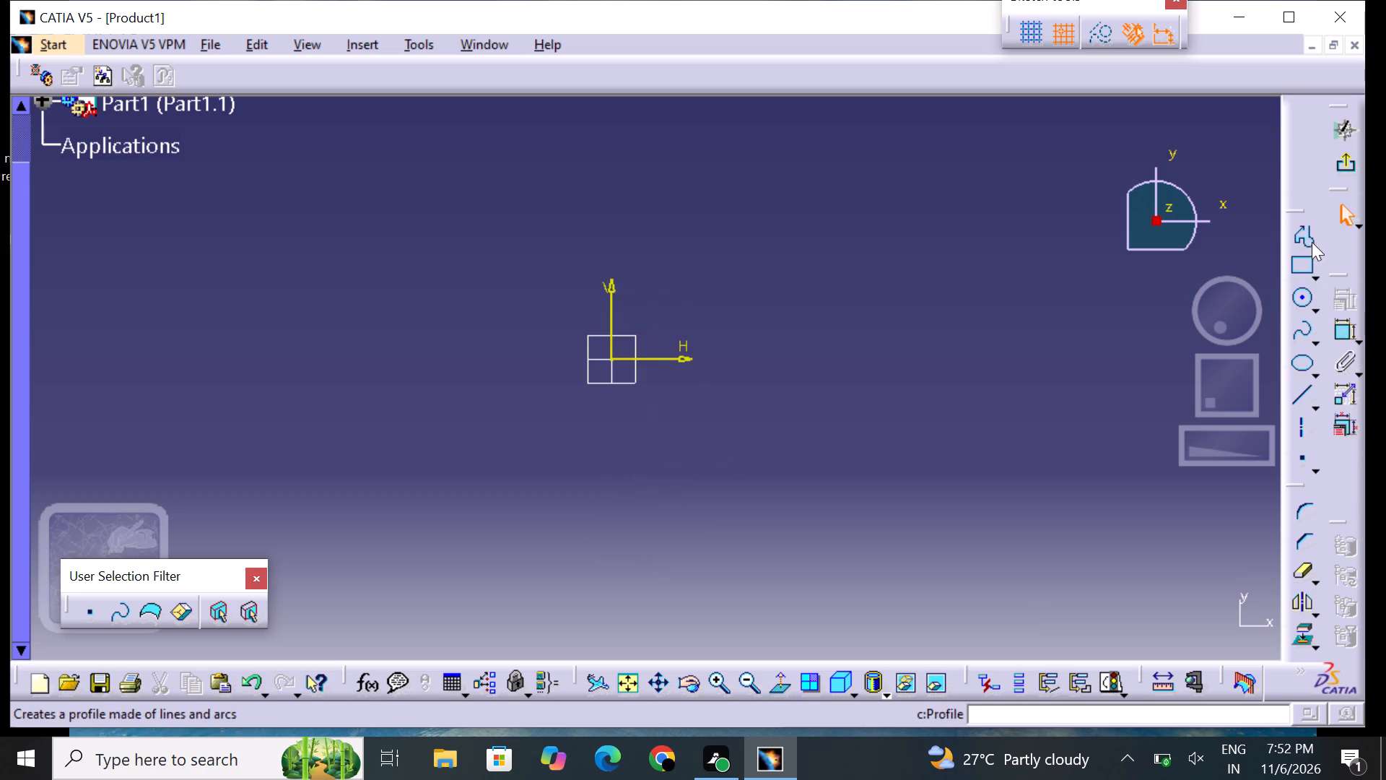
click(1306, 239)
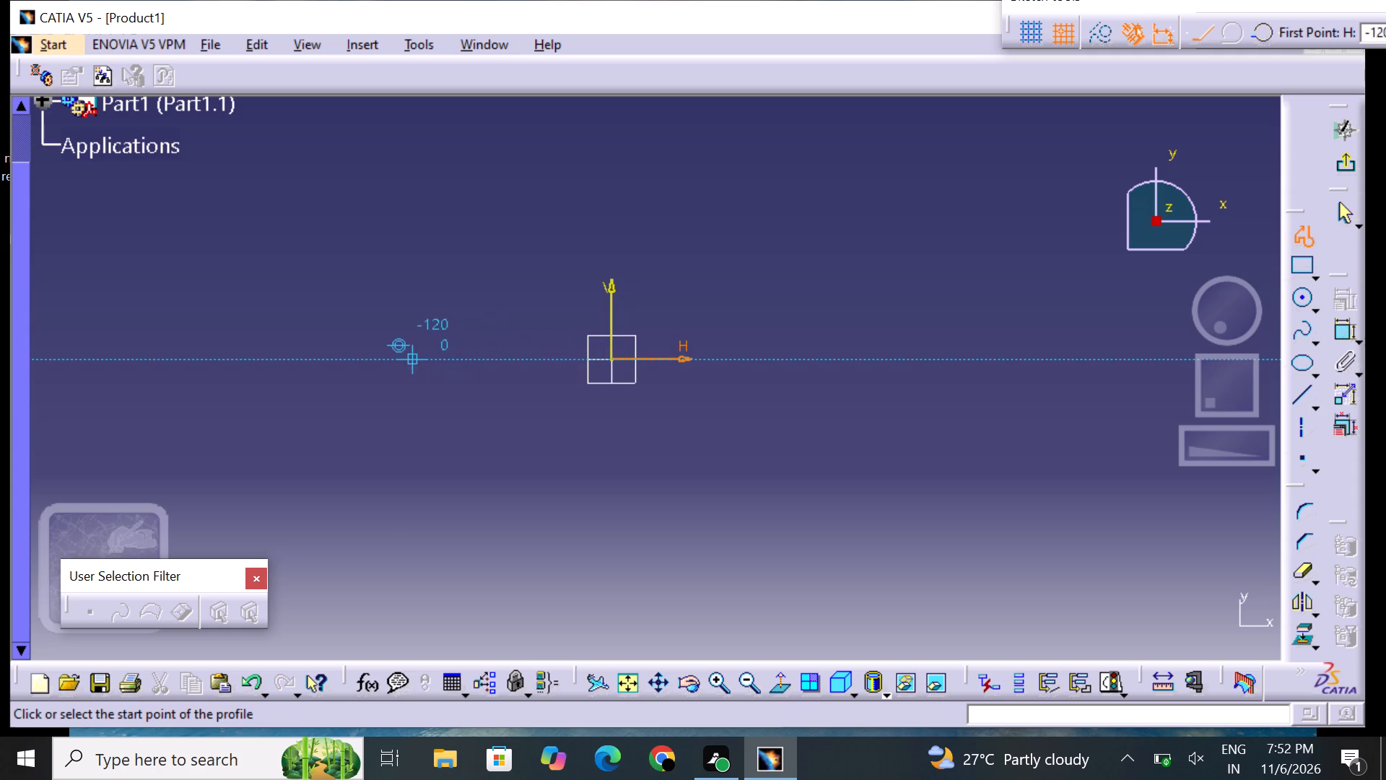
click(420, 357)
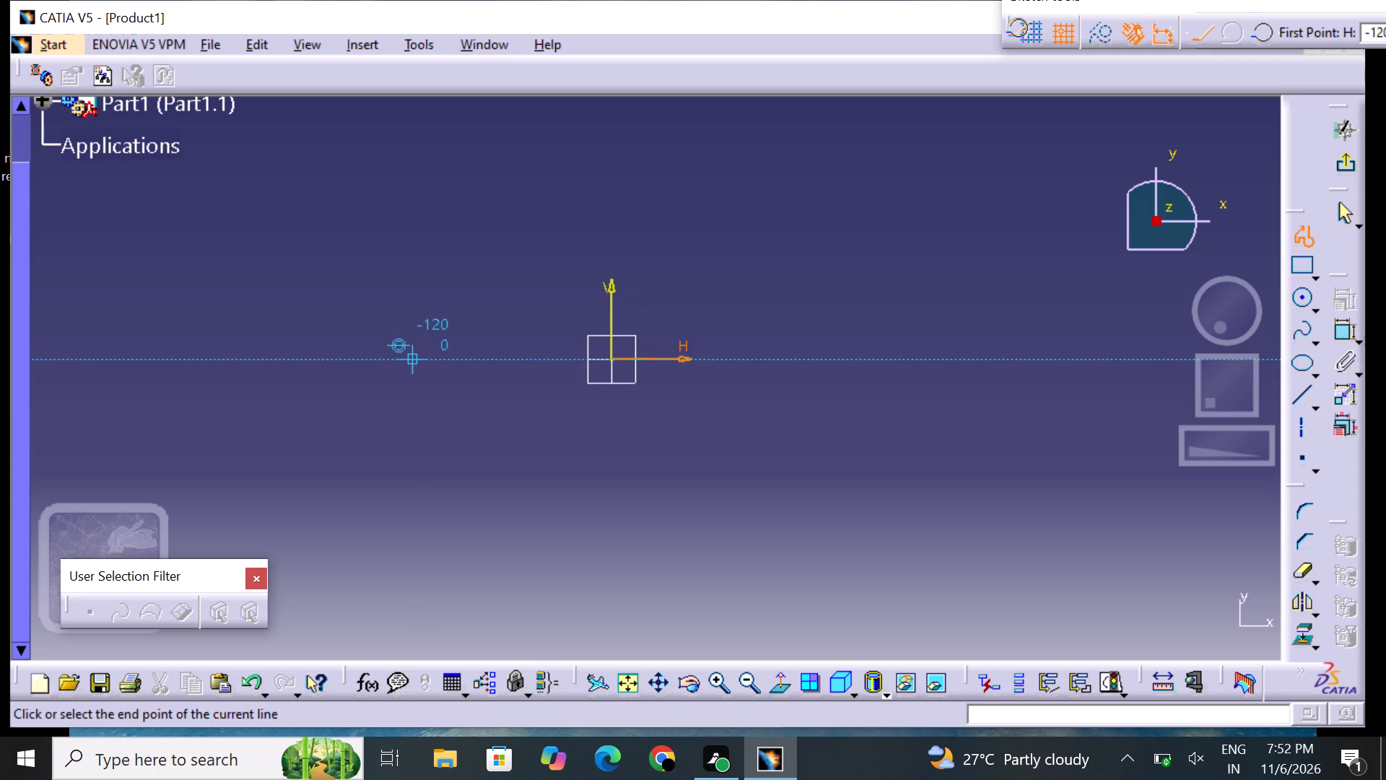
click(411, 436)
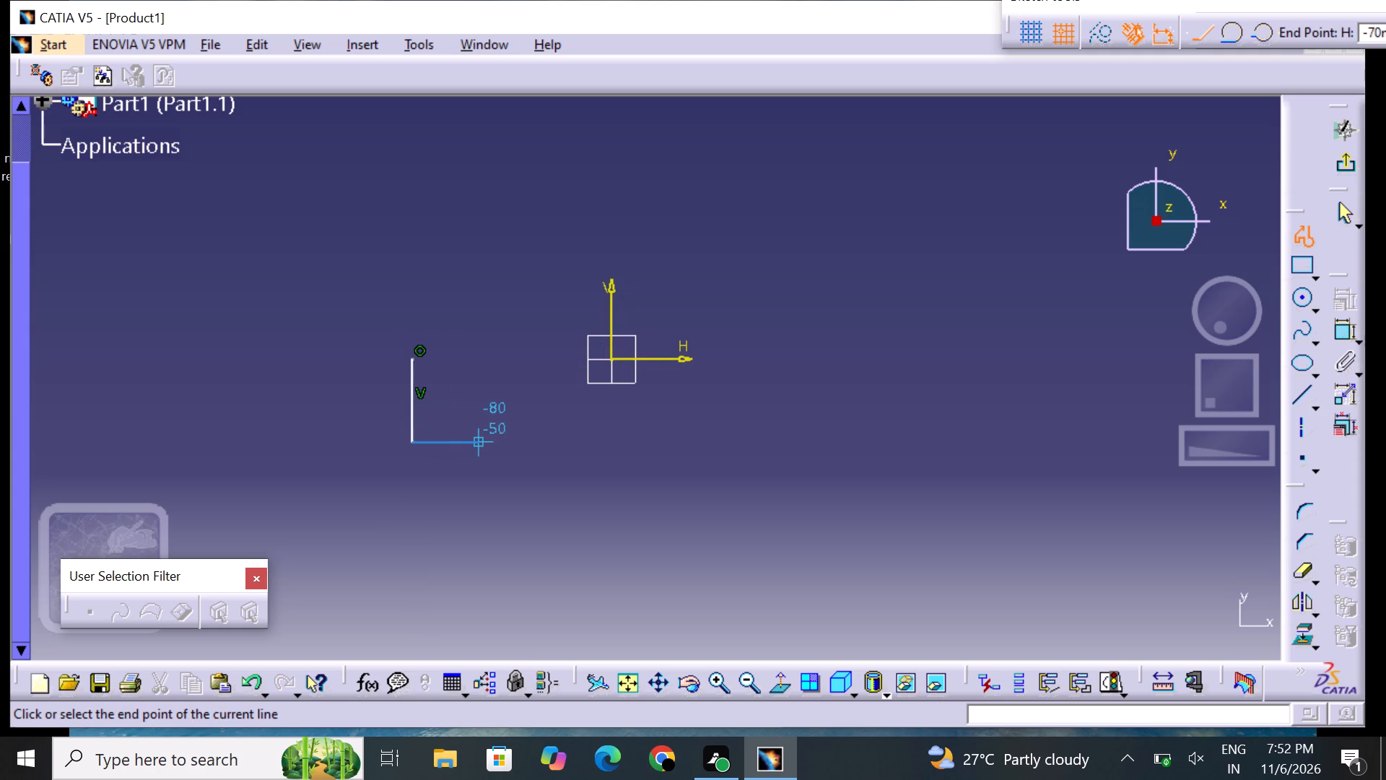
click(497, 446)
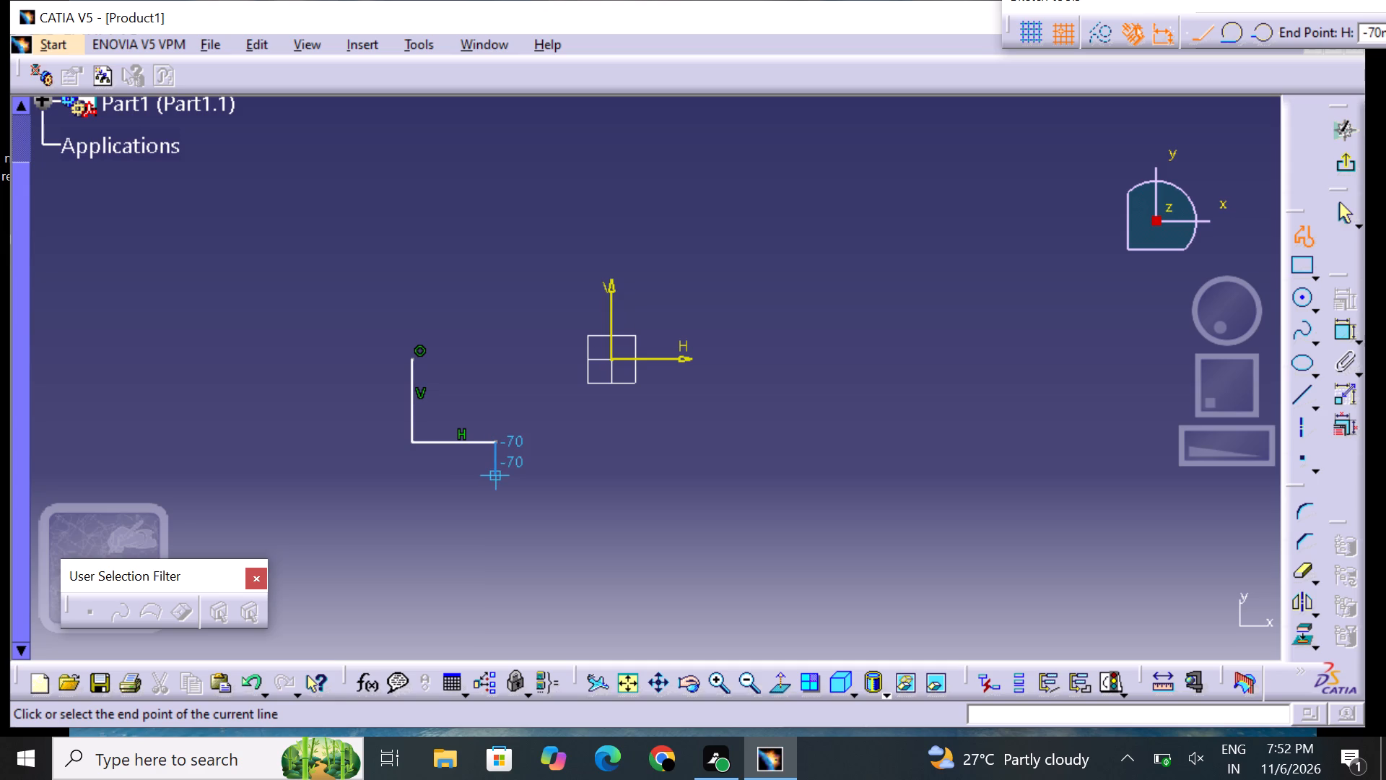
click(488, 483)
click(551, 482)
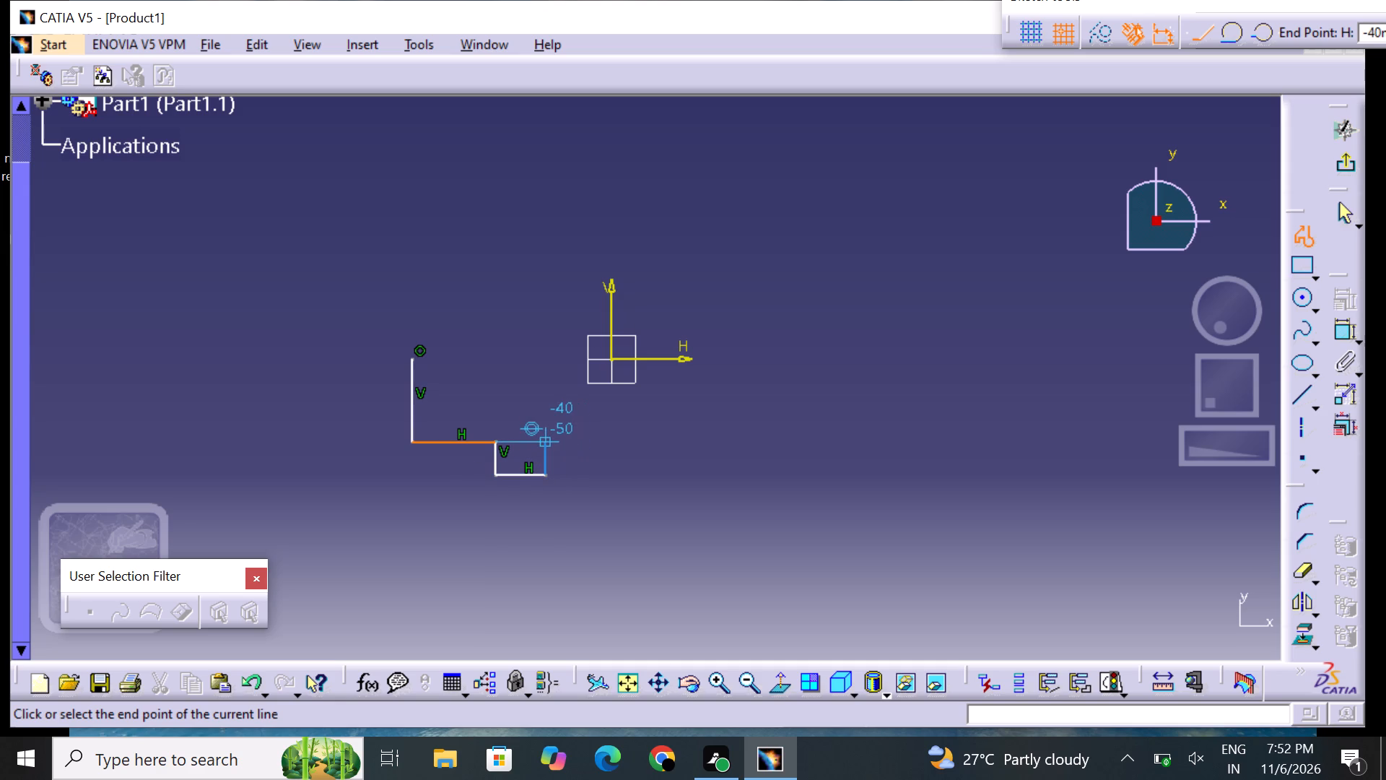
click(546, 443)
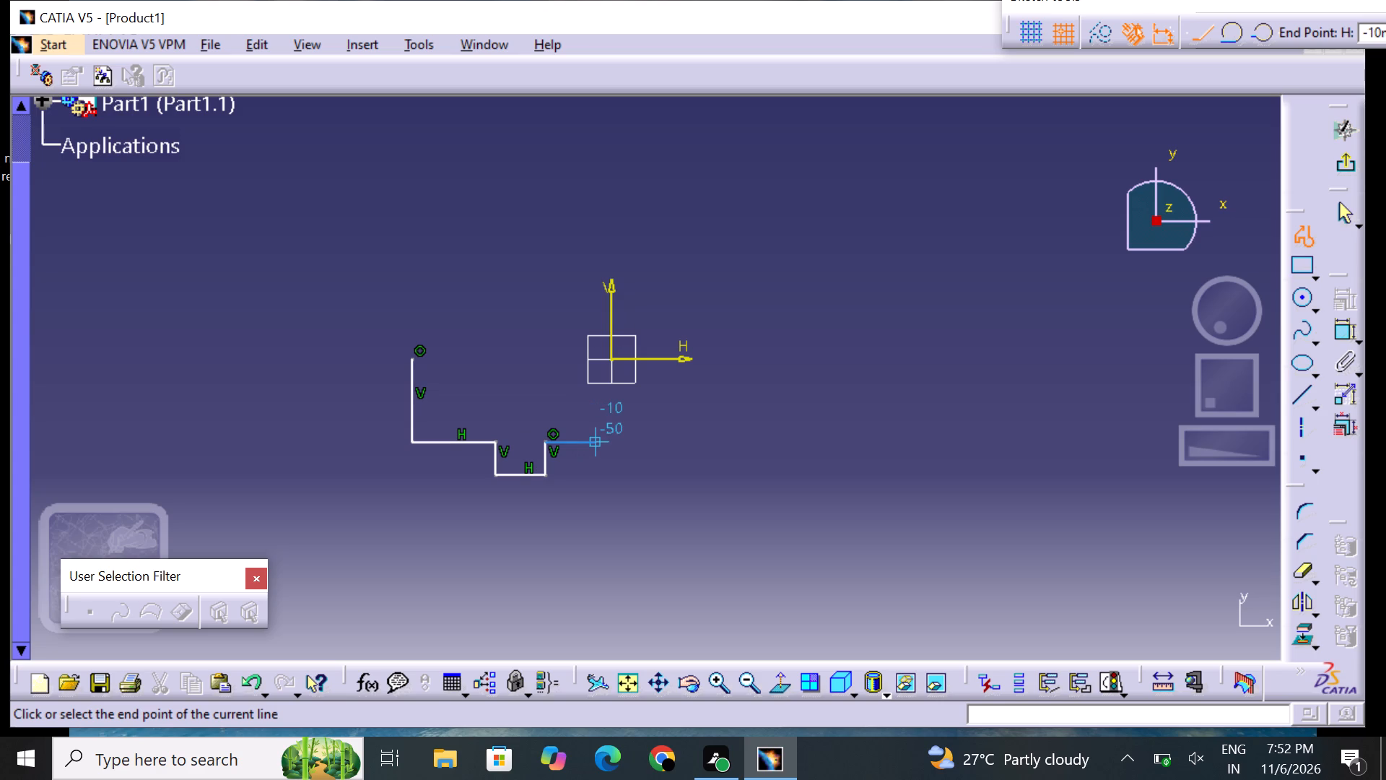
Continue the profile from the tooth at V -50 with stair steps about 30 mm wide and 10 mm high, ending on the H axis at H 100.
click(596, 448)
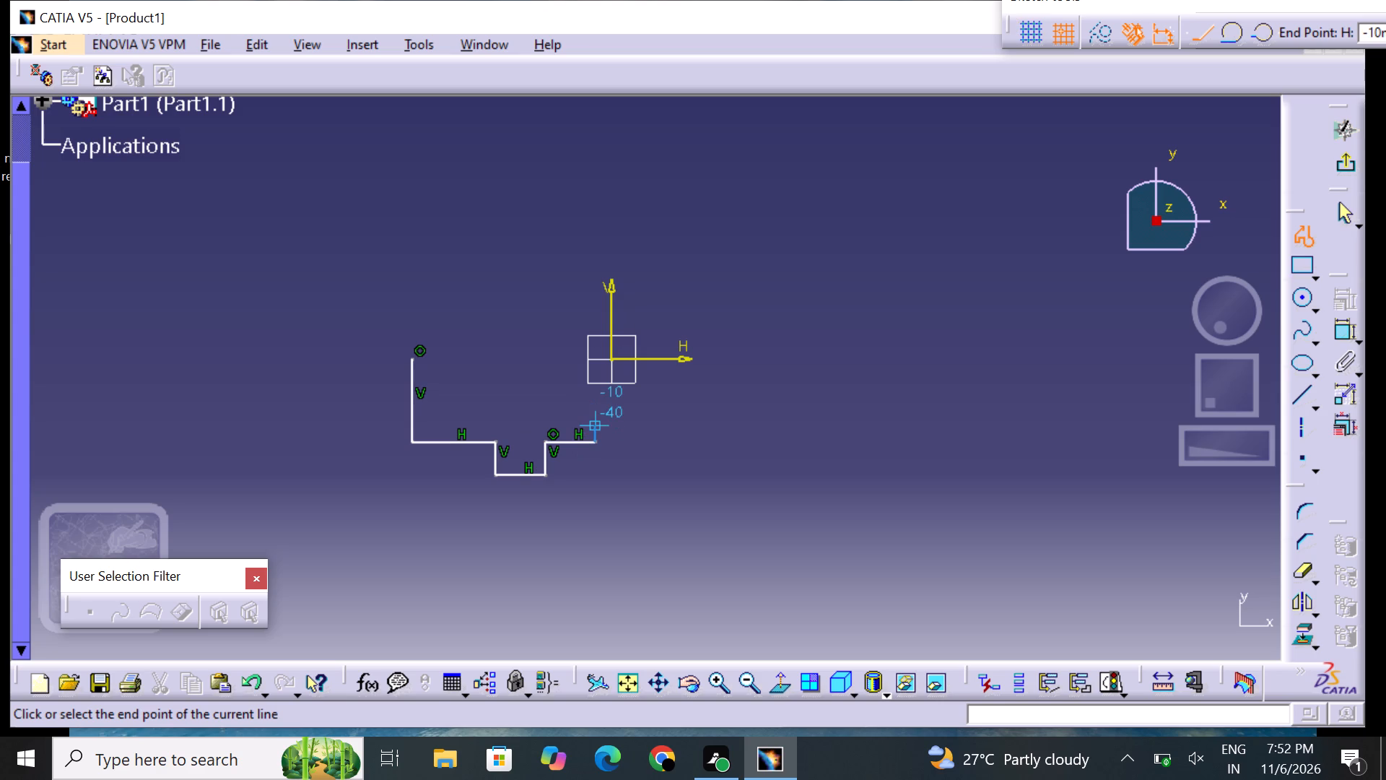
click(601, 429)
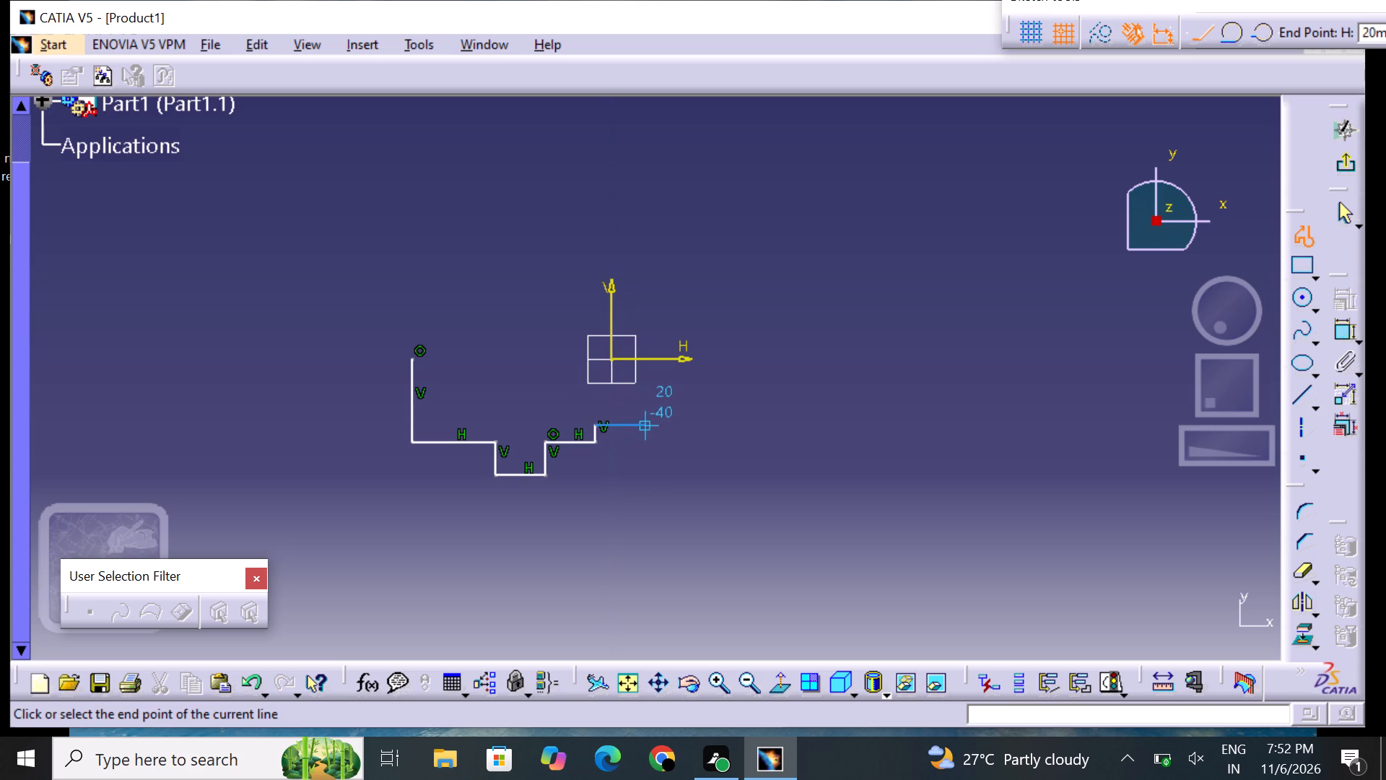
click(645, 426)
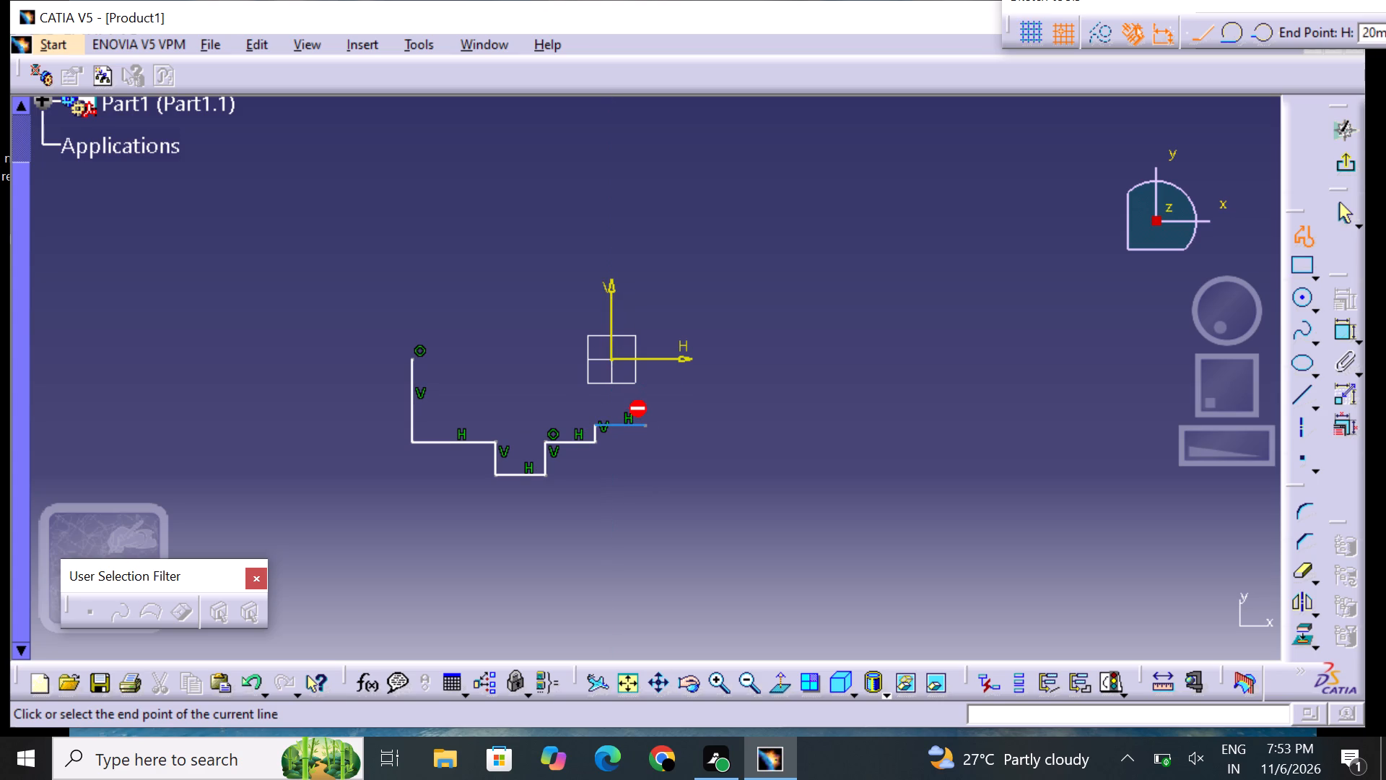
click(648, 414)
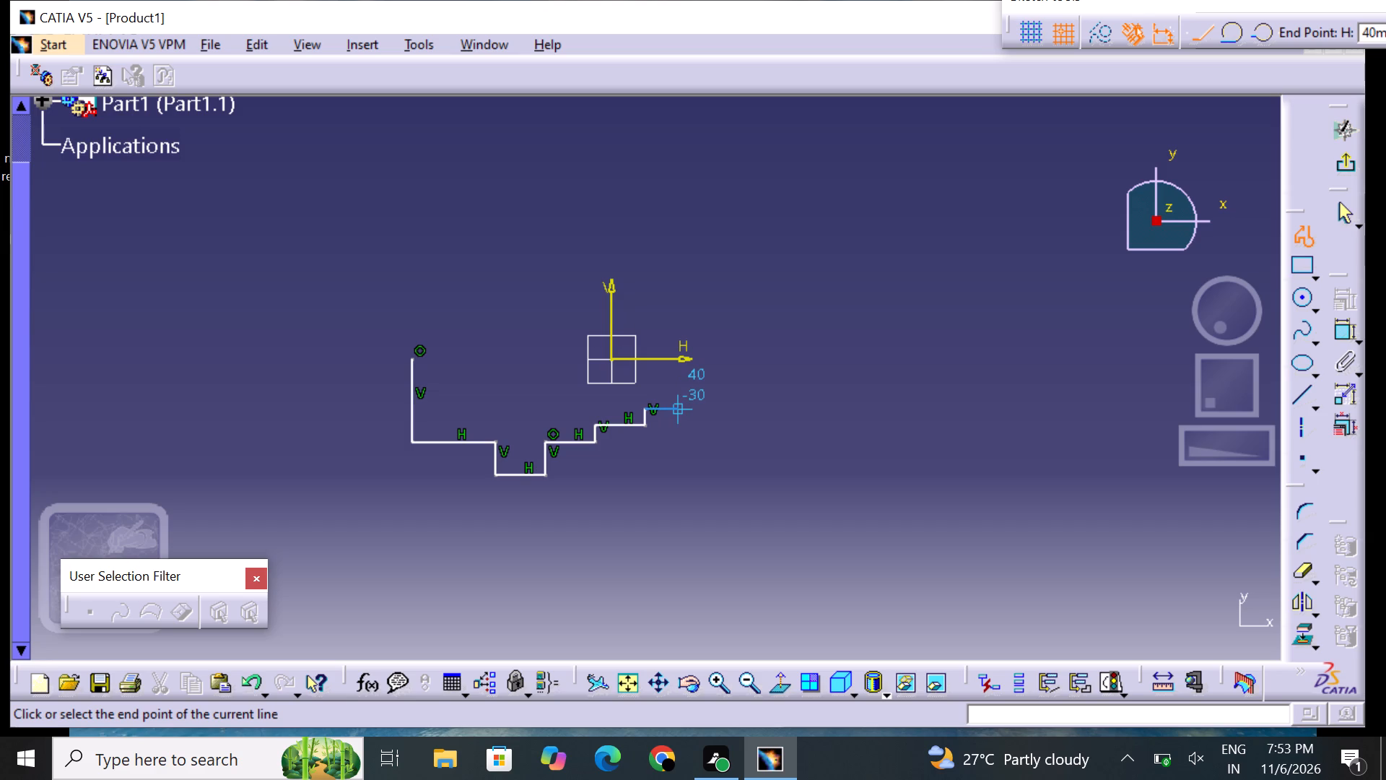
click(694, 414)
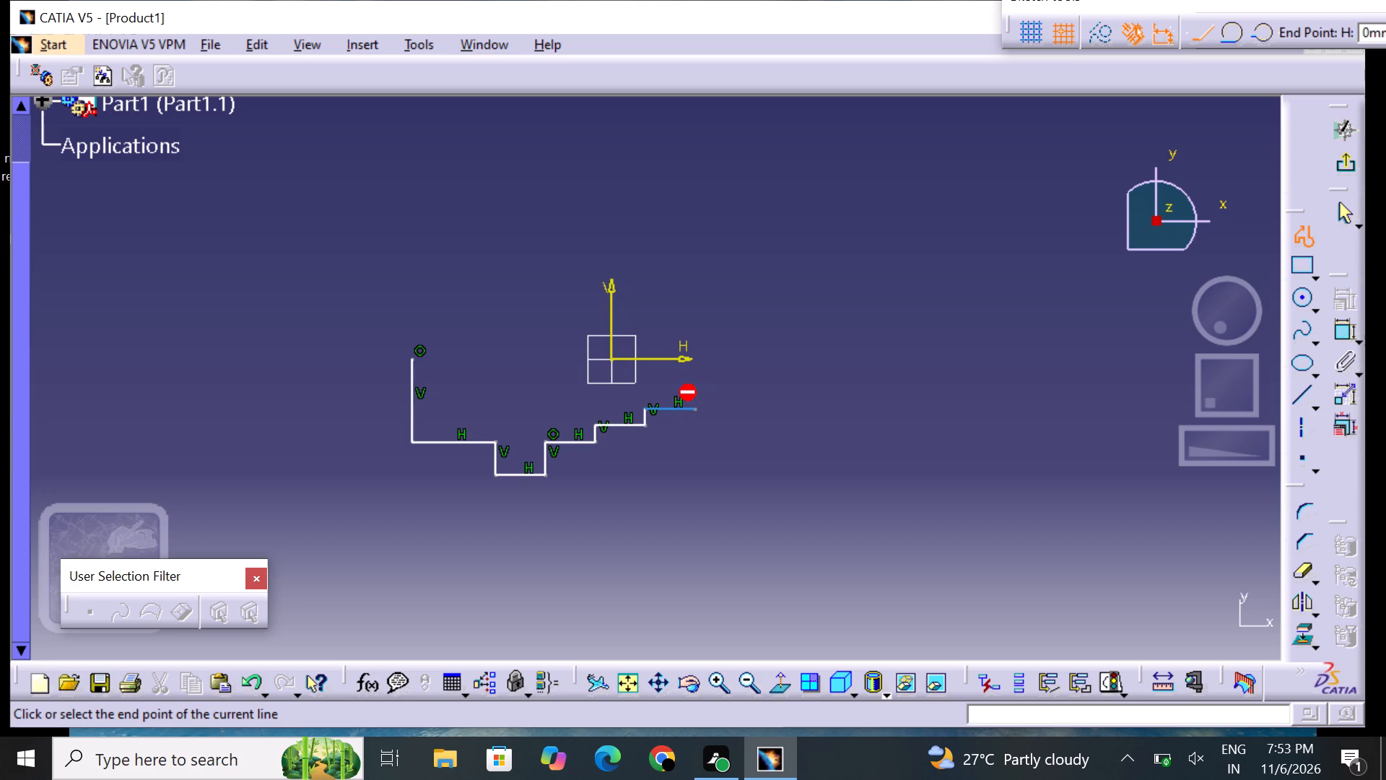
click(700, 394)
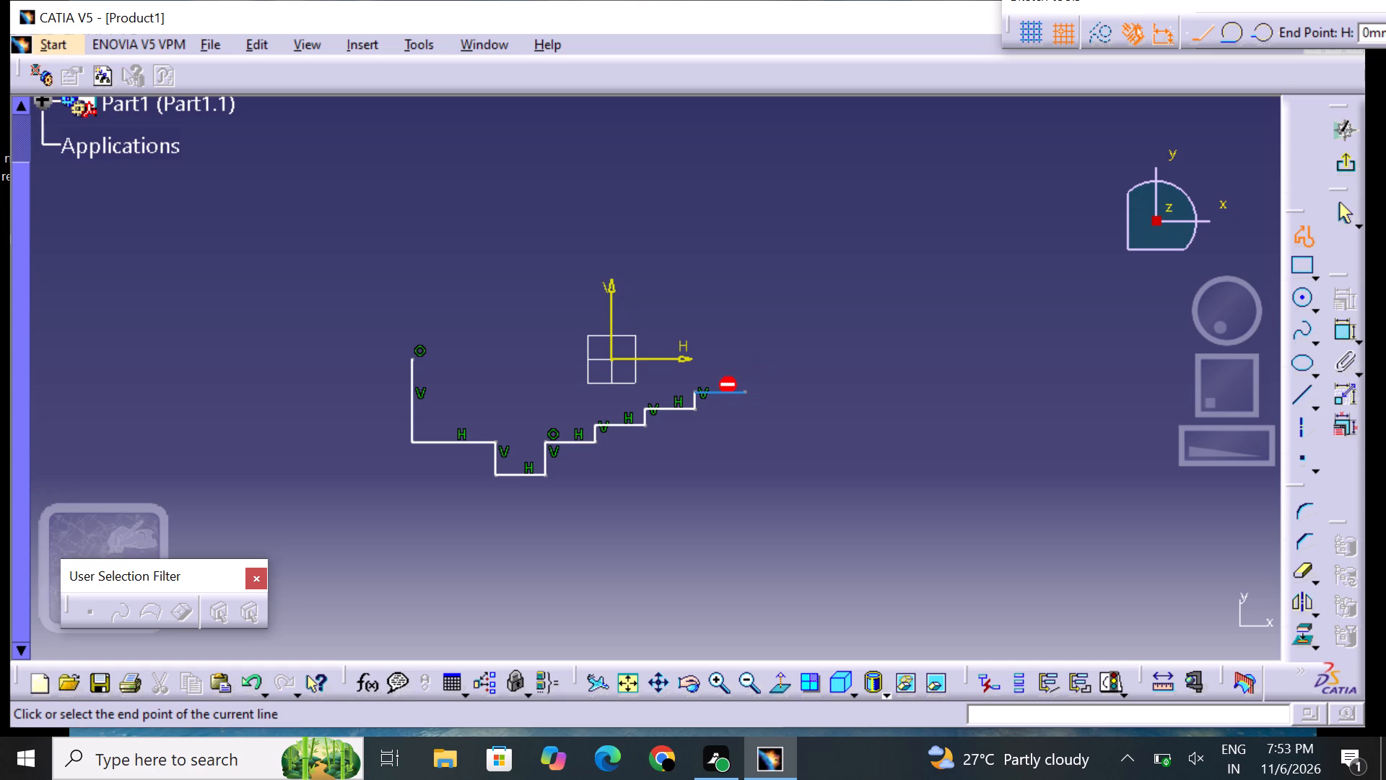
click(742, 377)
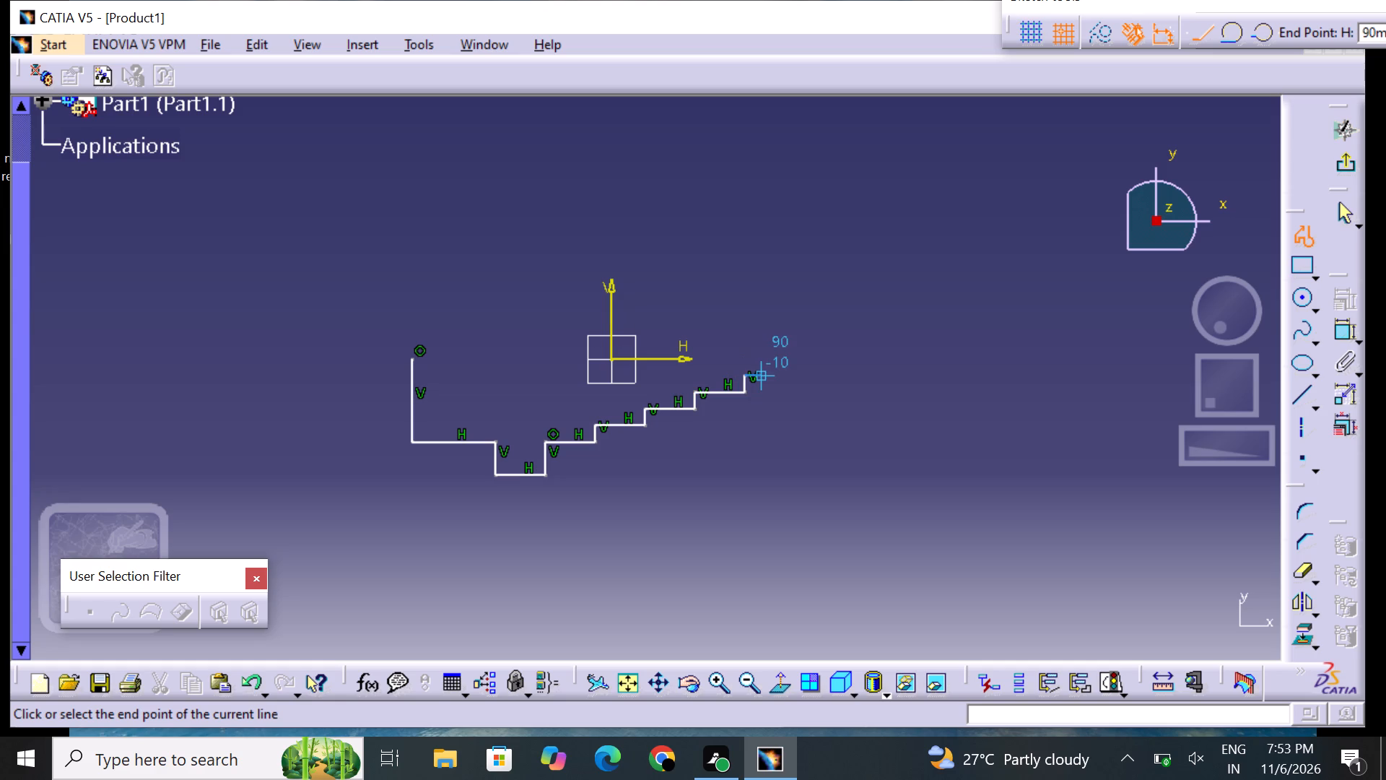
click(776, 375)
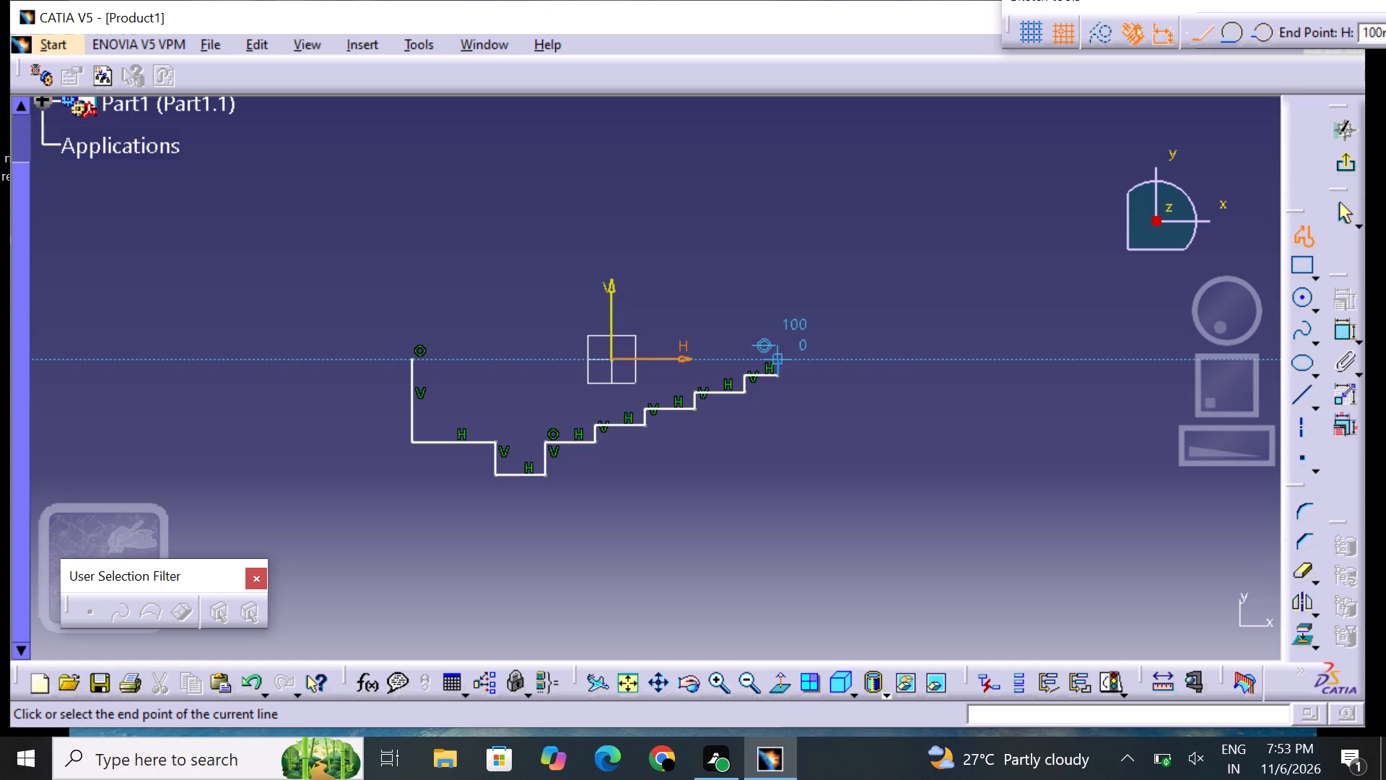
middle_drag(781, 361, 785, 378)
middle_drag(785, 373, 783, 351)
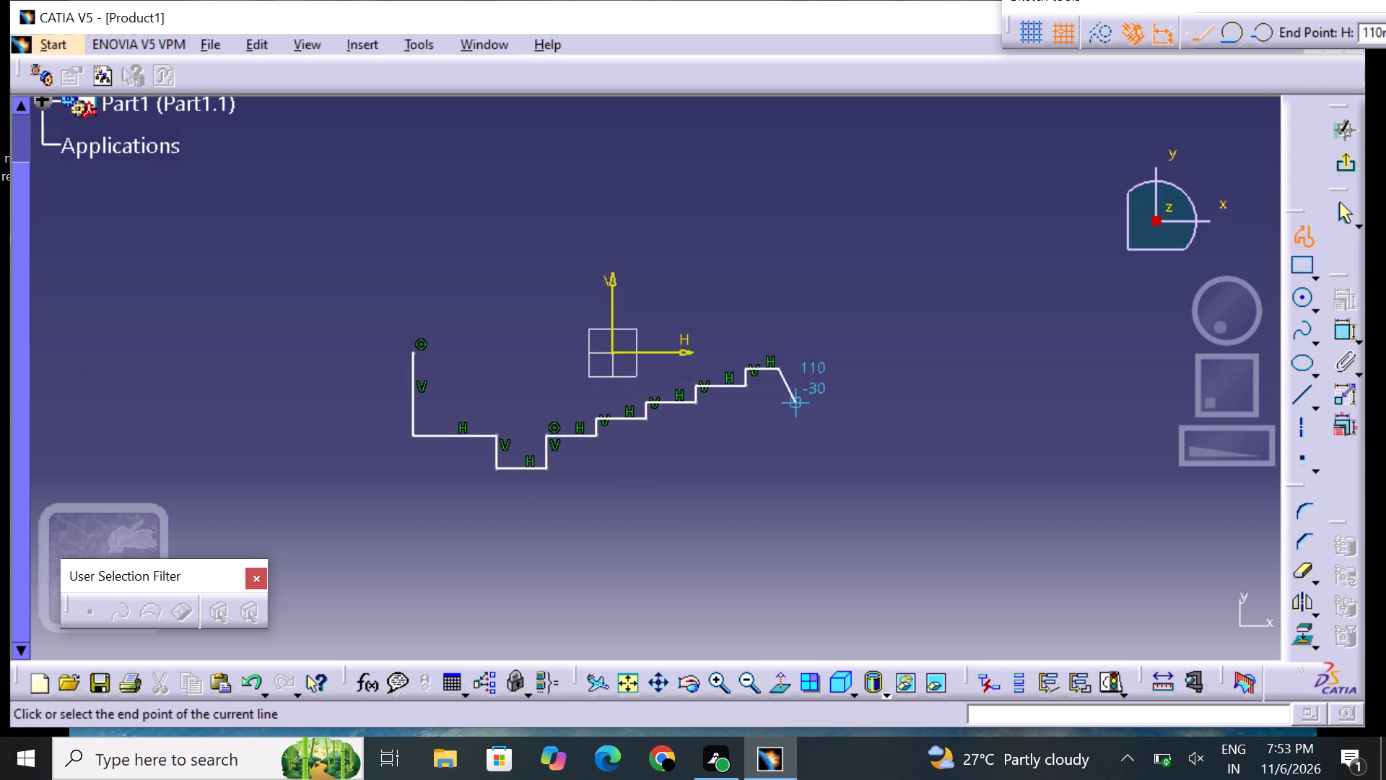
click(788, 355)
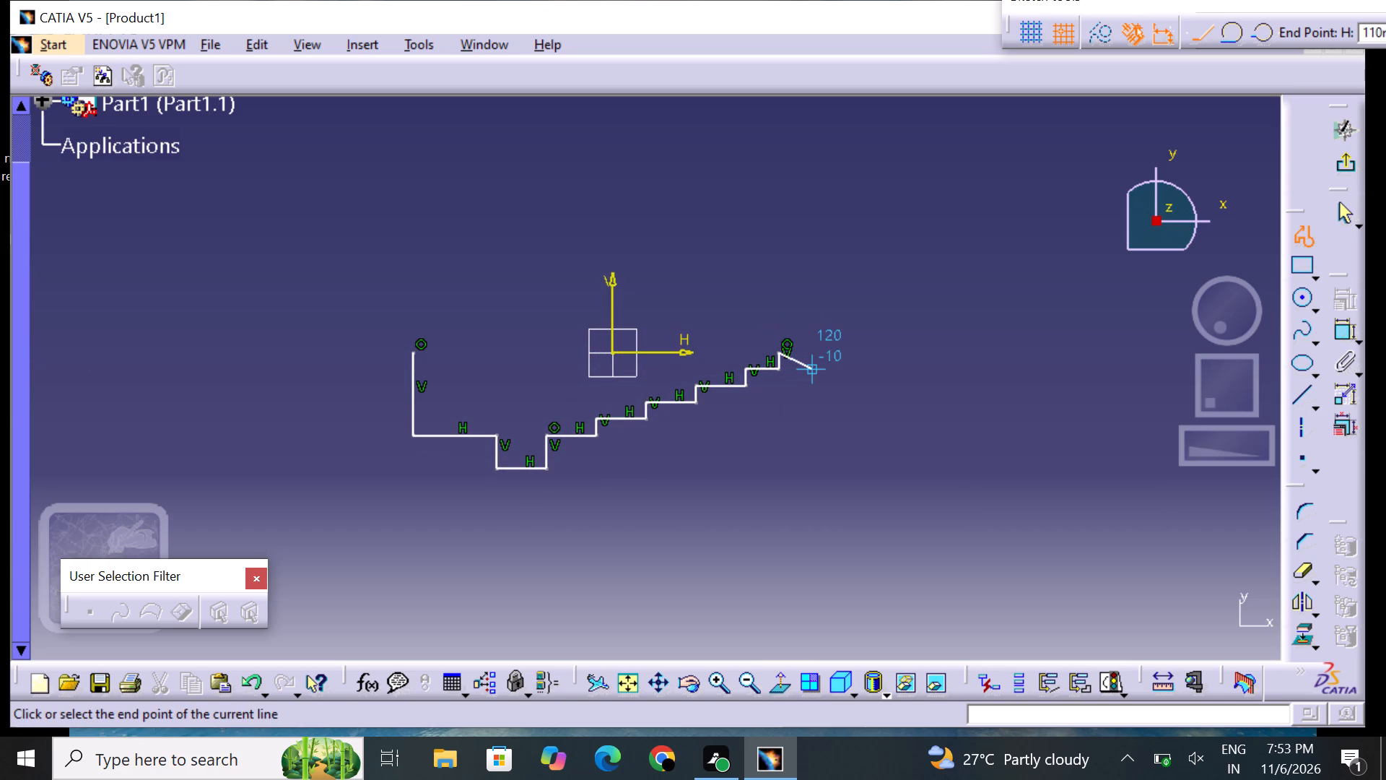
key(Escape)
key(Escape)
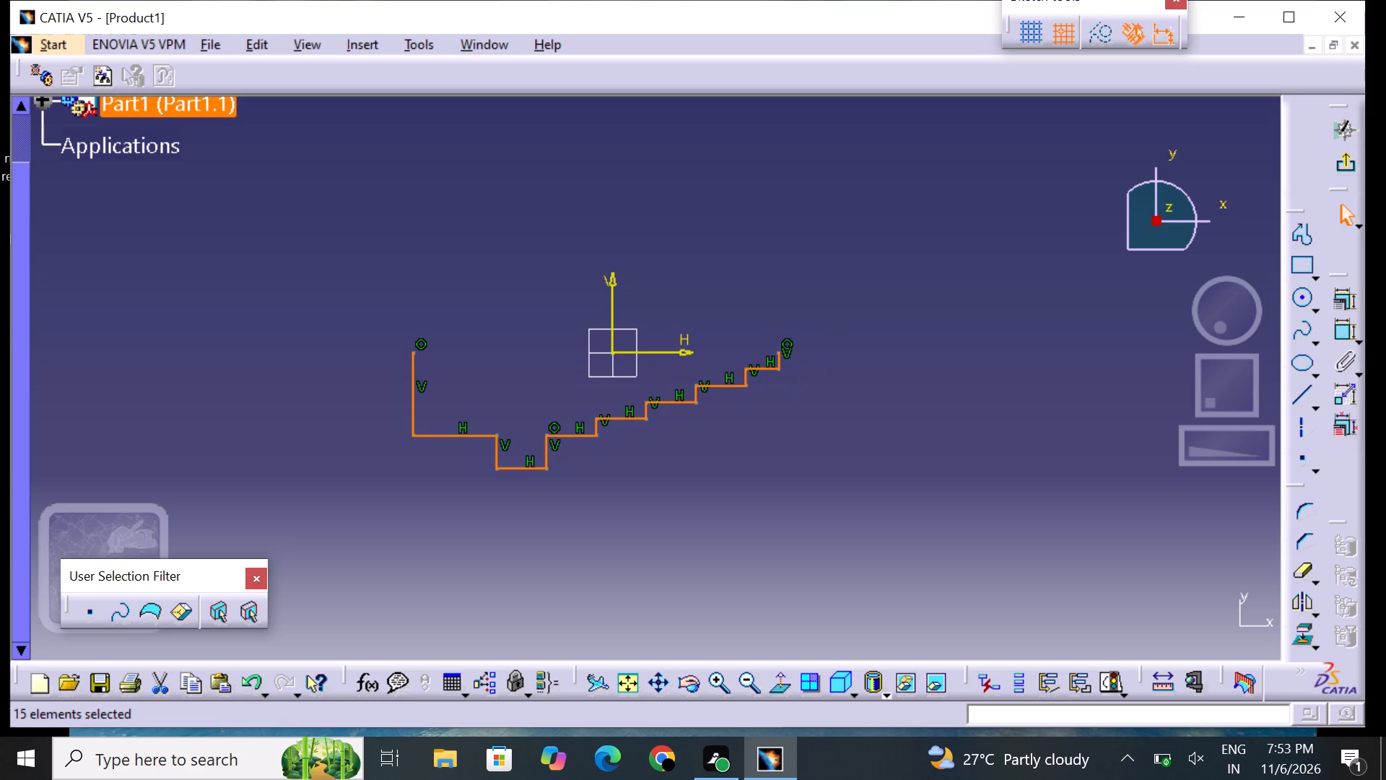
click(998, 555)
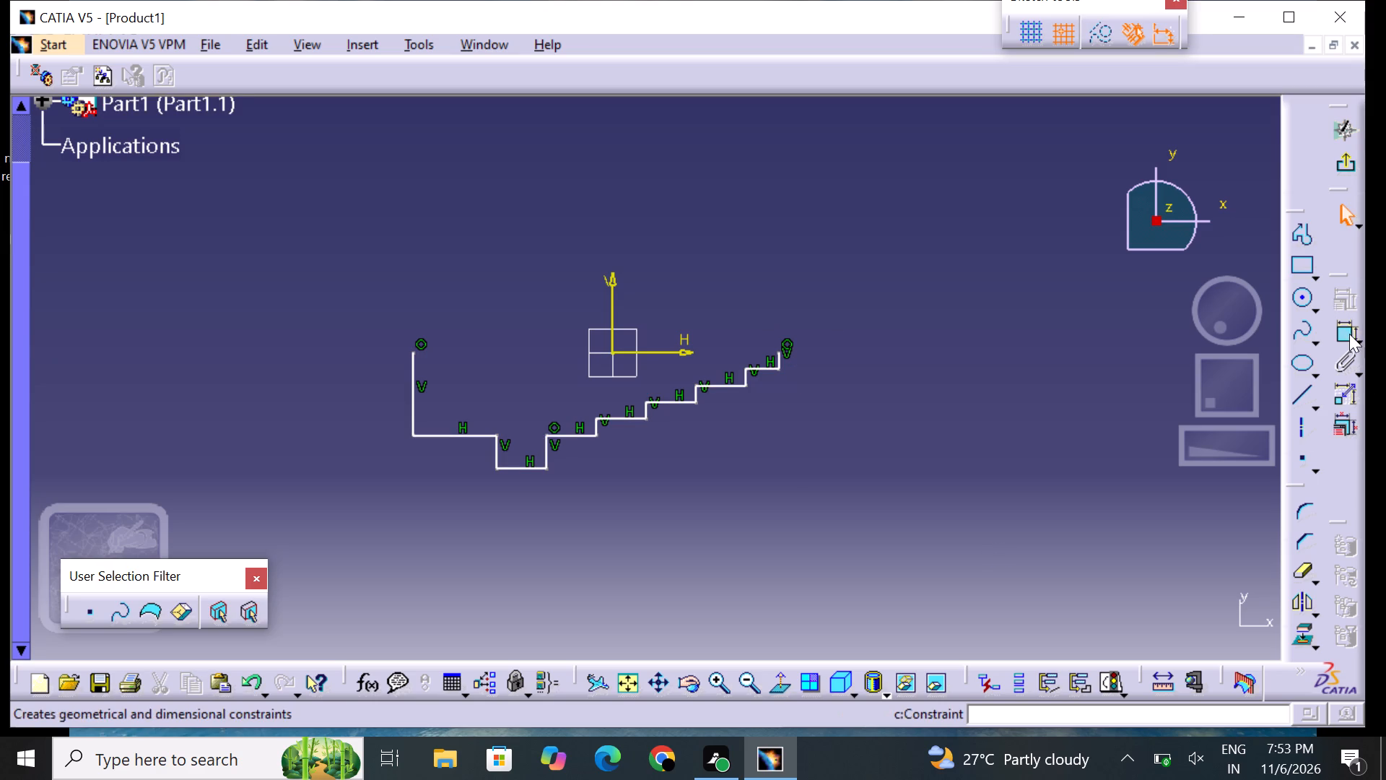
Close the stepped profile with a horizontal line along the H axis from H 100 to H -120, continuing with a segment beyond the start point.
click(1350, 333)
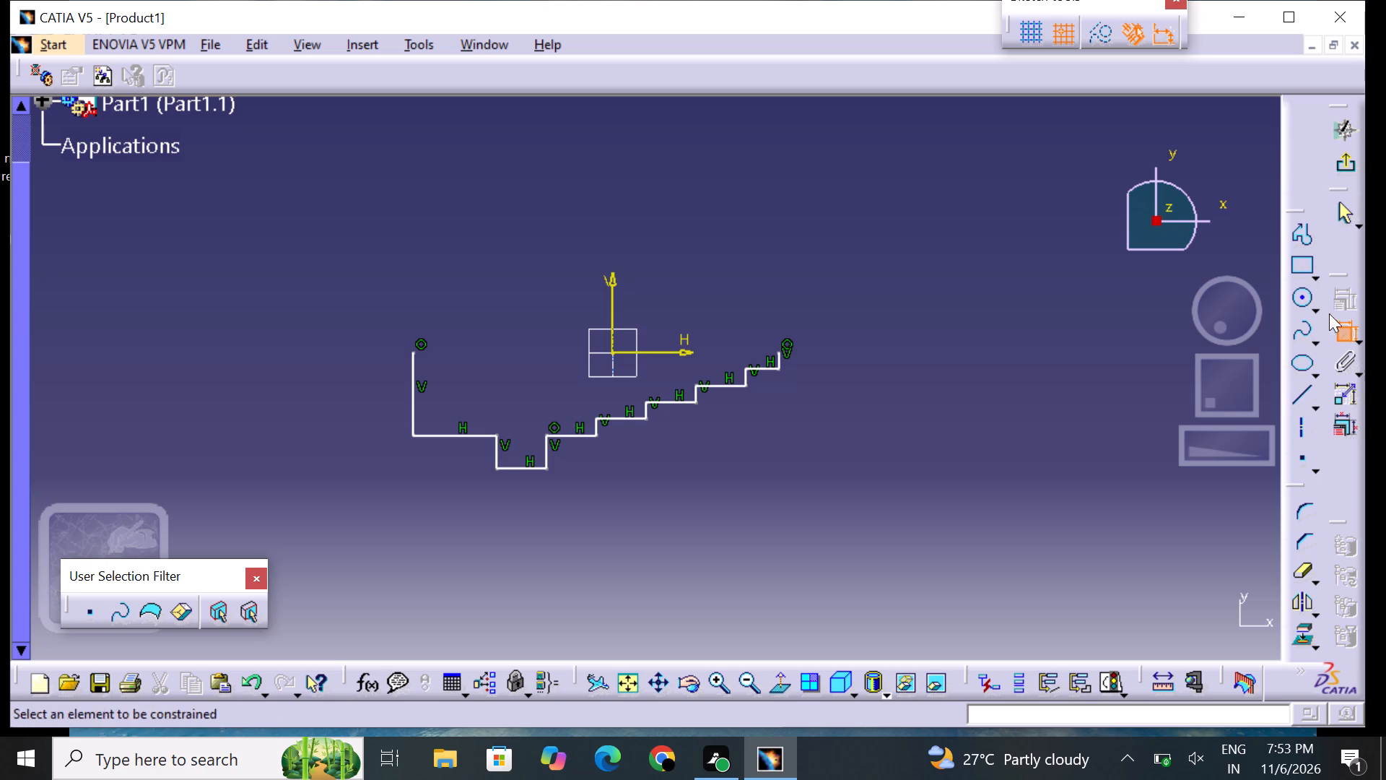
click(1346, 331)
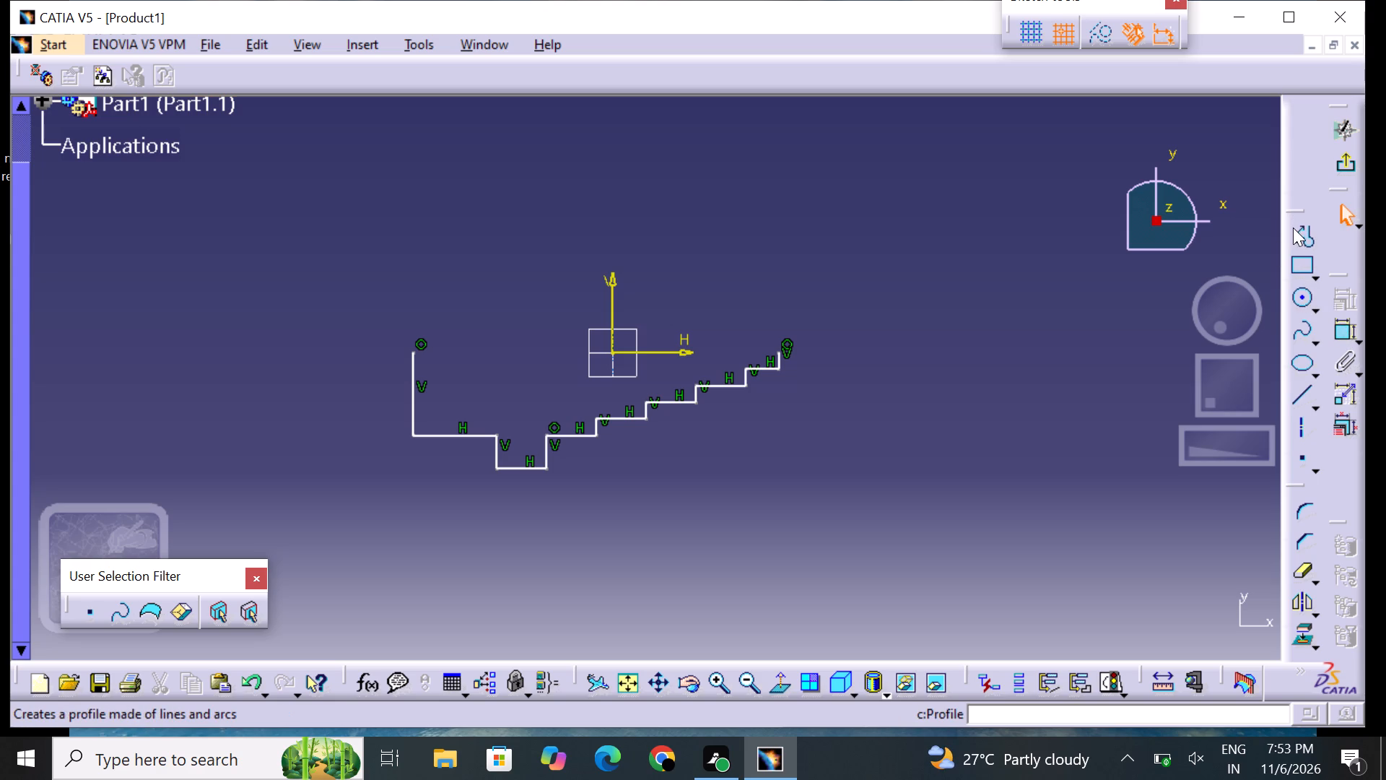
click(1301, 231)
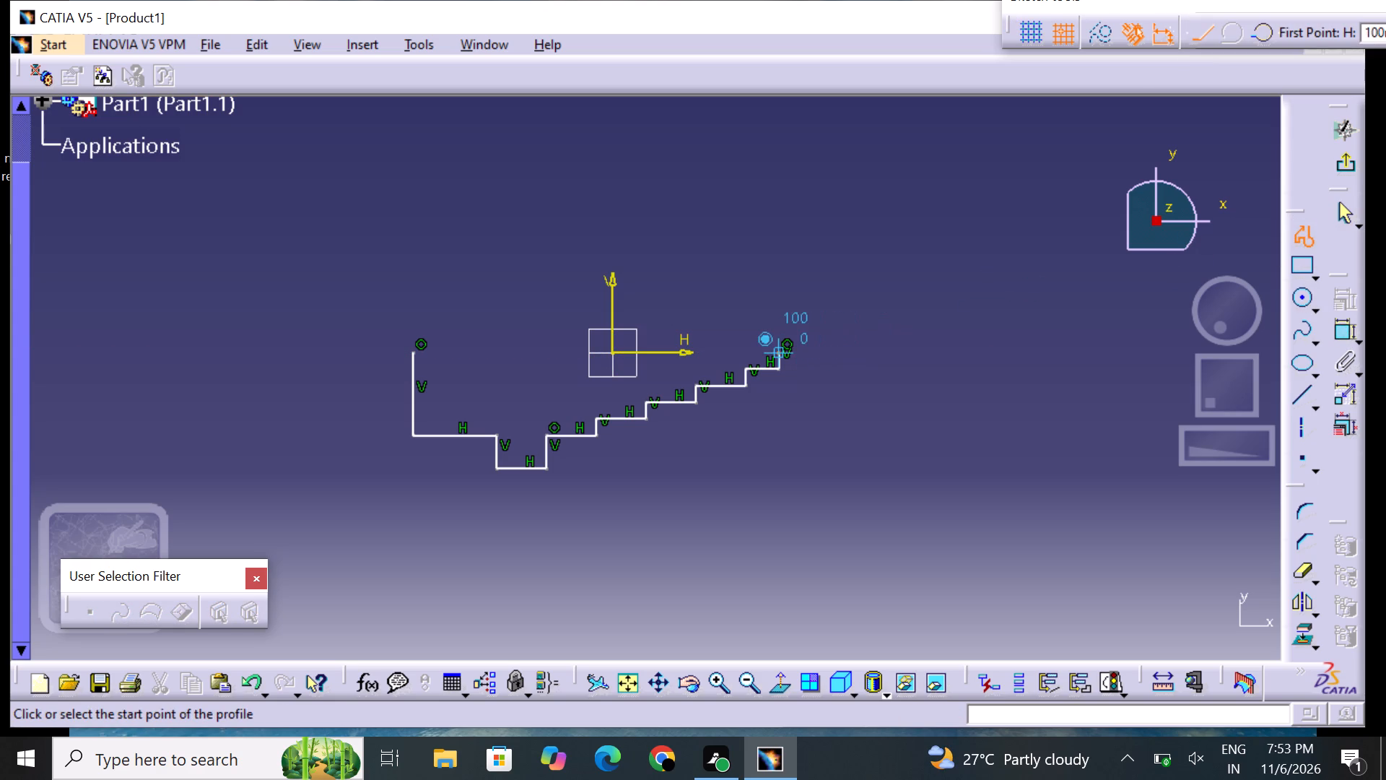
click(780, 351)
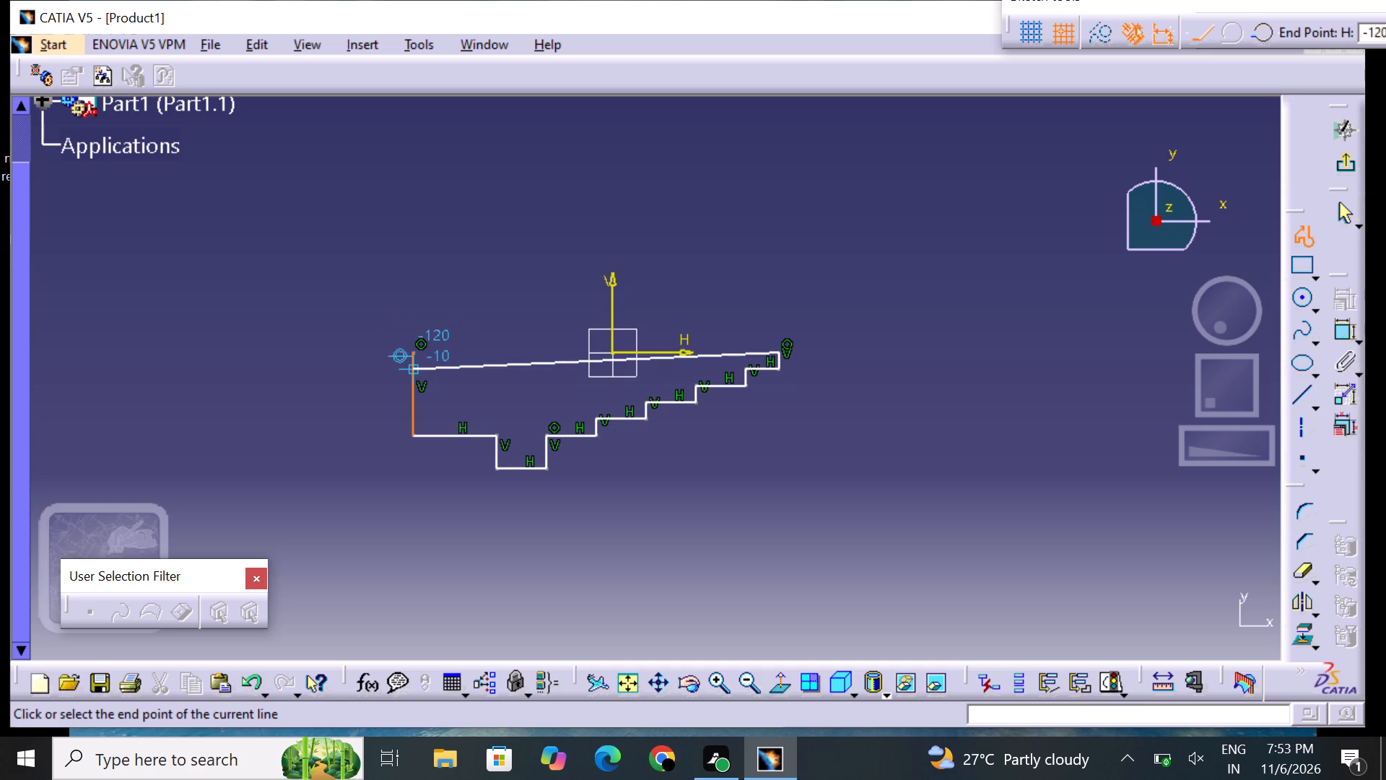
click(418, 353)
click(303, 357)
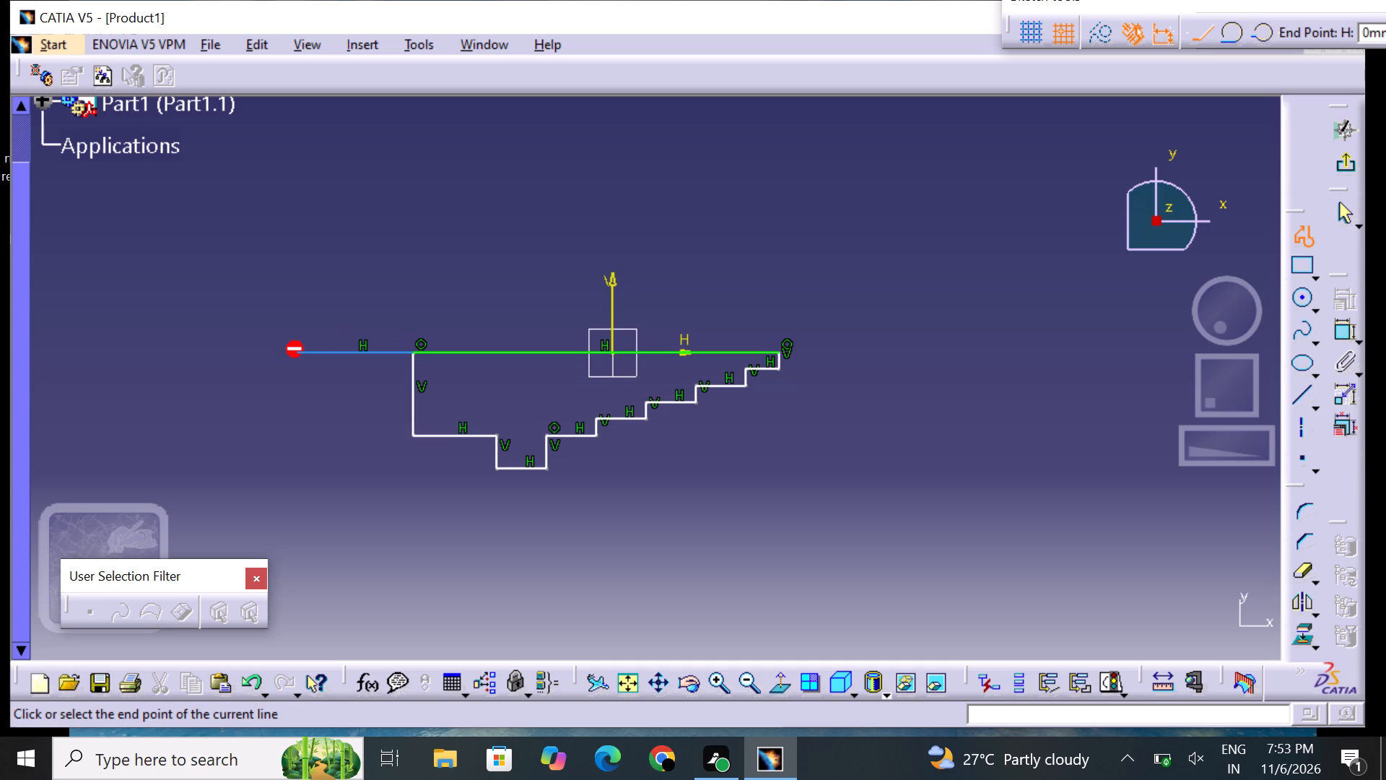
key(Escape)
key(Escape)
key(Escape)
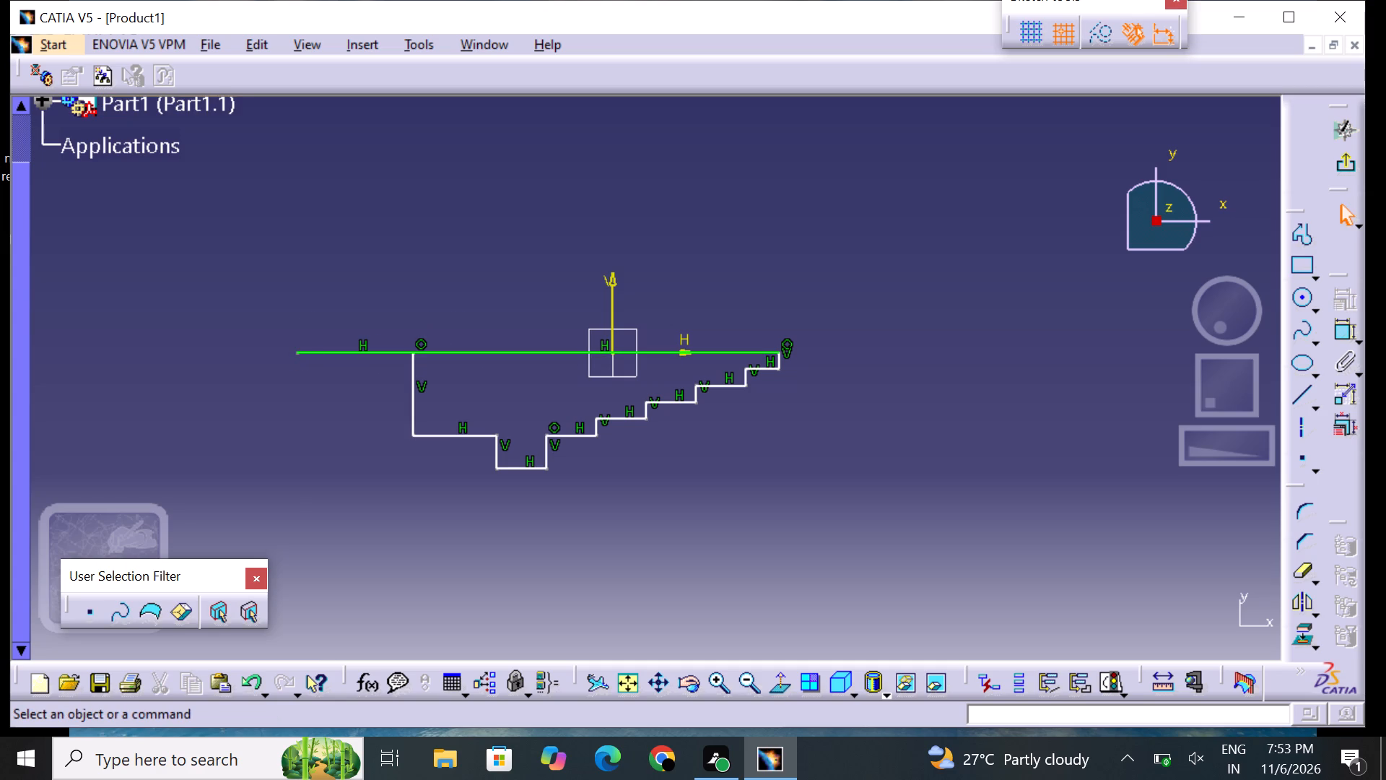
Delete the surplus horizontal segment that extends beyond the profile's start point at H -120.
click(344, 354)
right_click(344, 354)
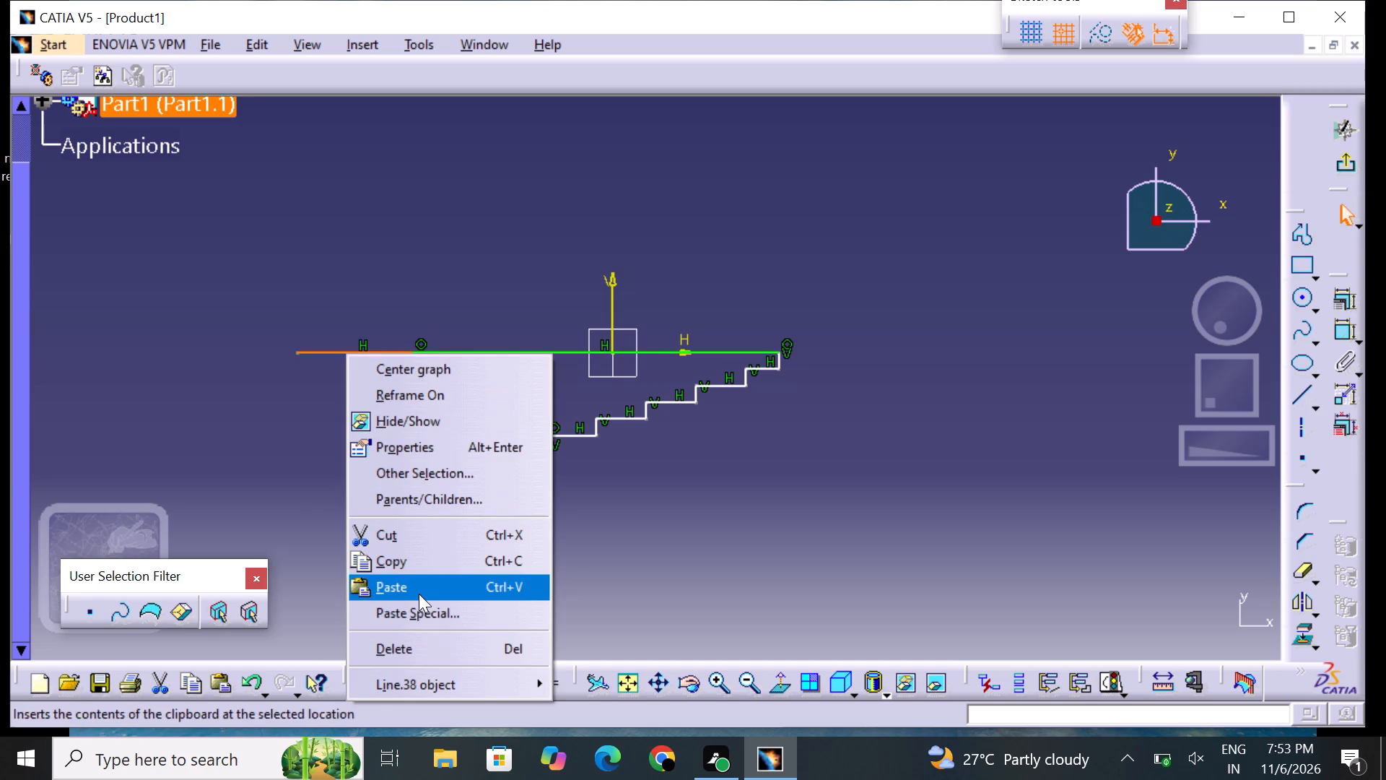
click(418, 643)
Dimension the horizontal segment between the long vertical edge and the downward tooth, and set its length to 40 mm.
middle_drag(577, 516, 629, 511)
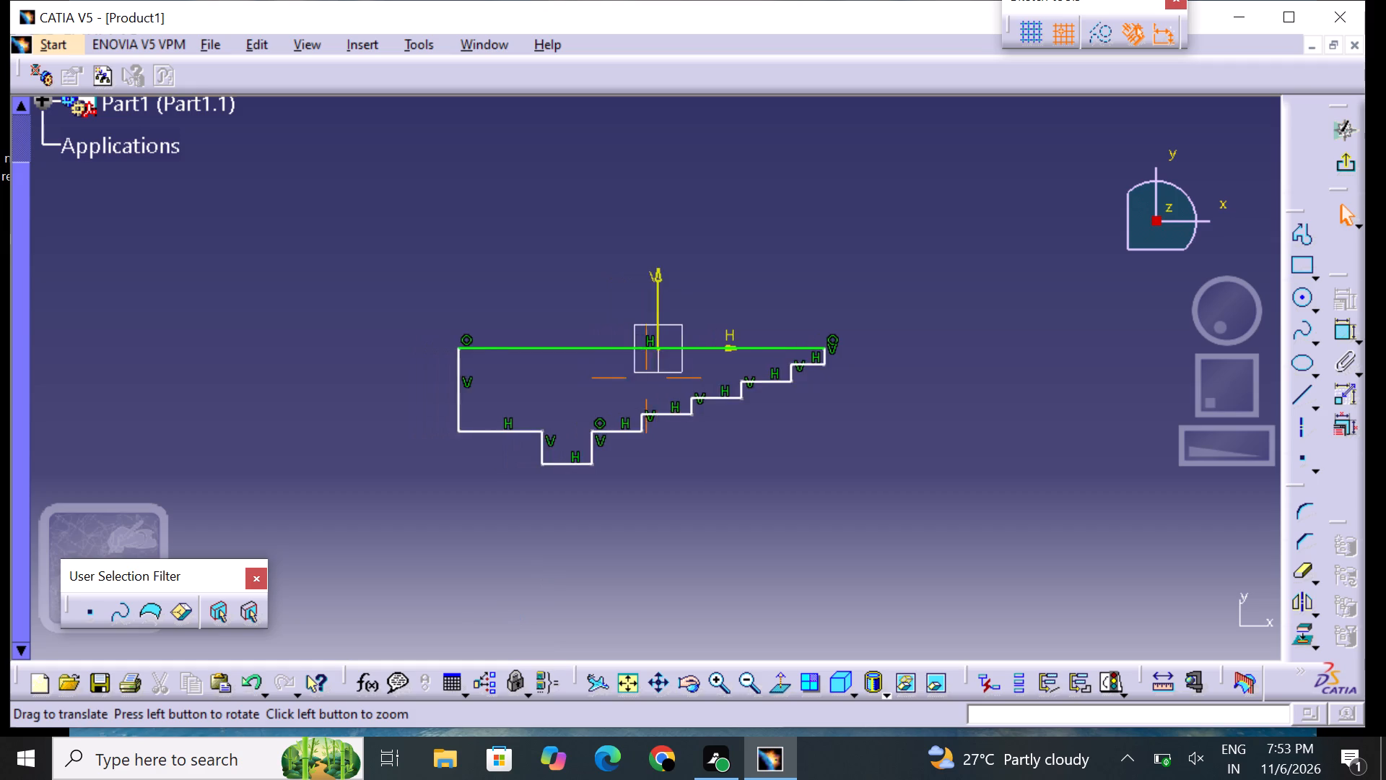
middle_drag(629, 511, 794, 517)
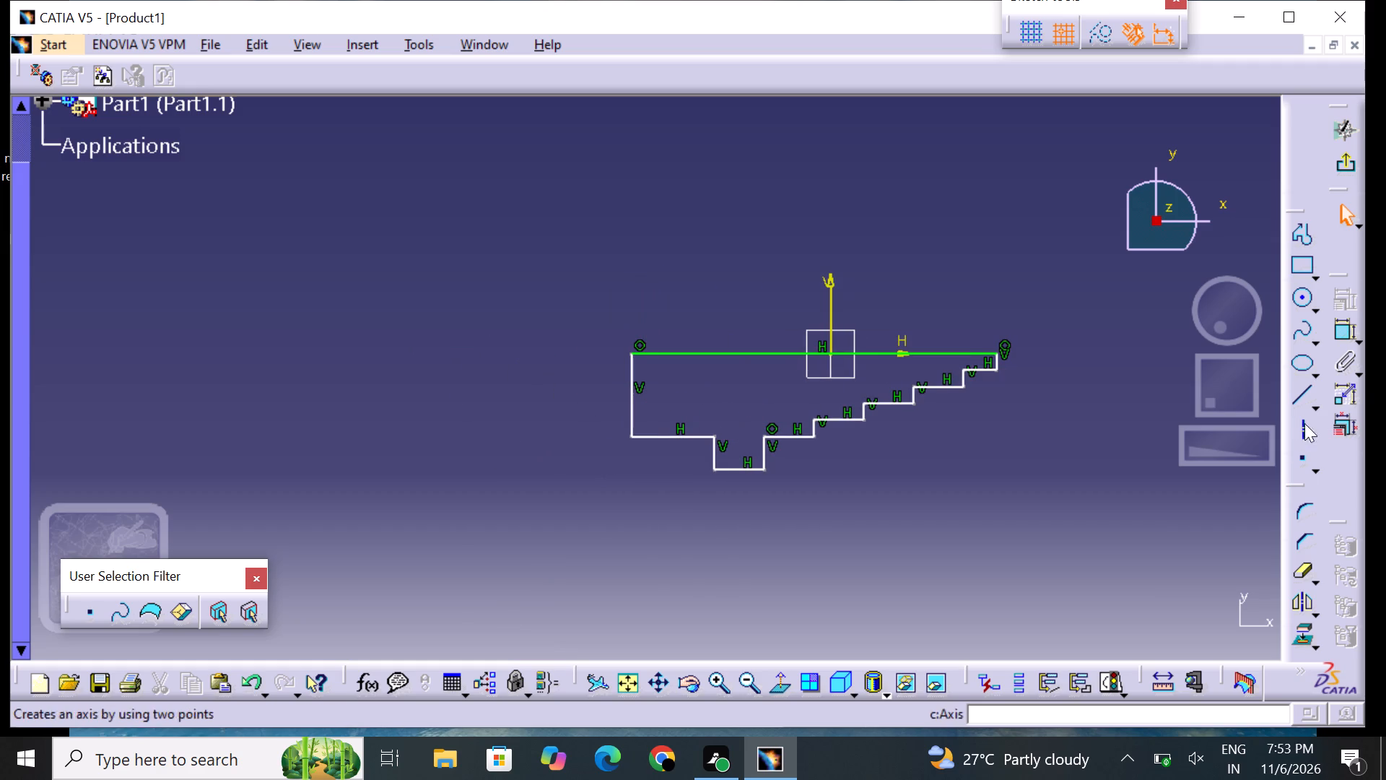
click(1351, 337)
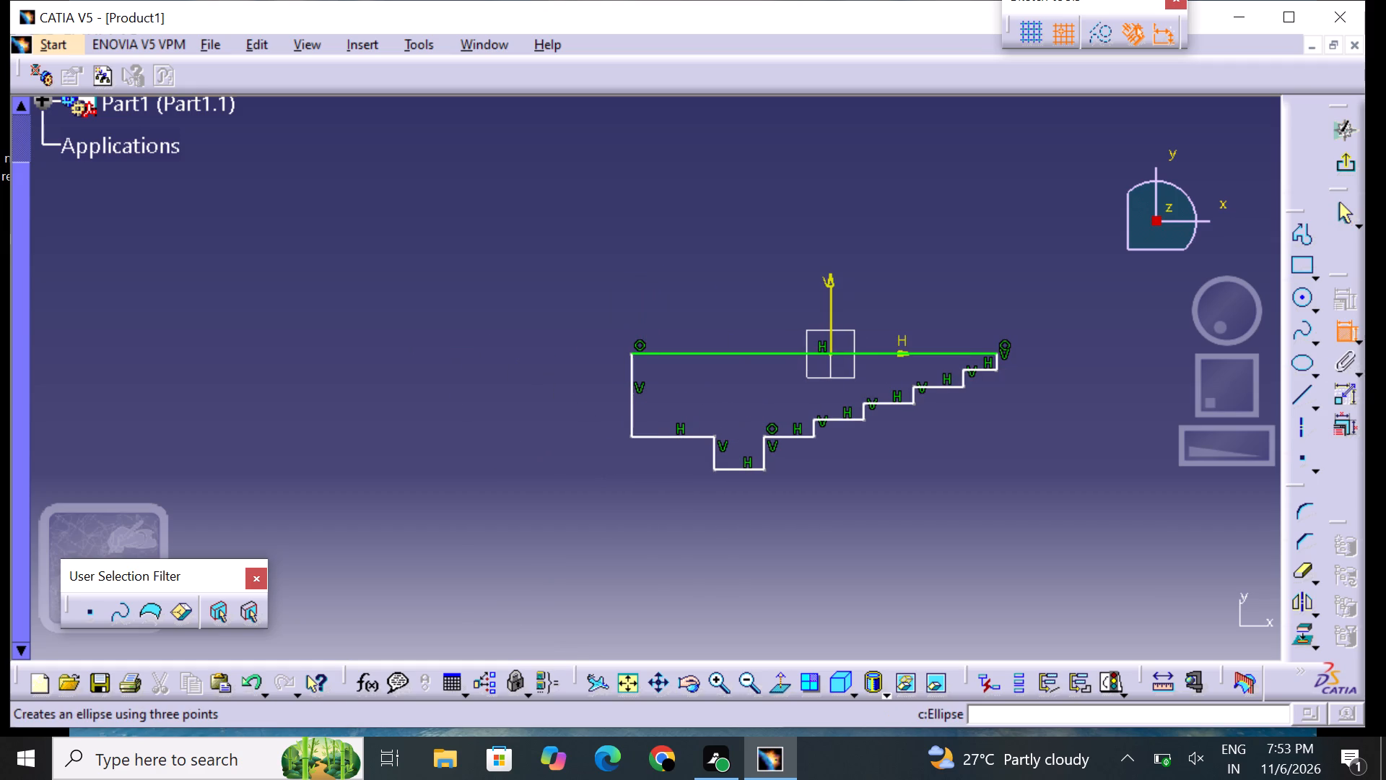
click(682, 437)
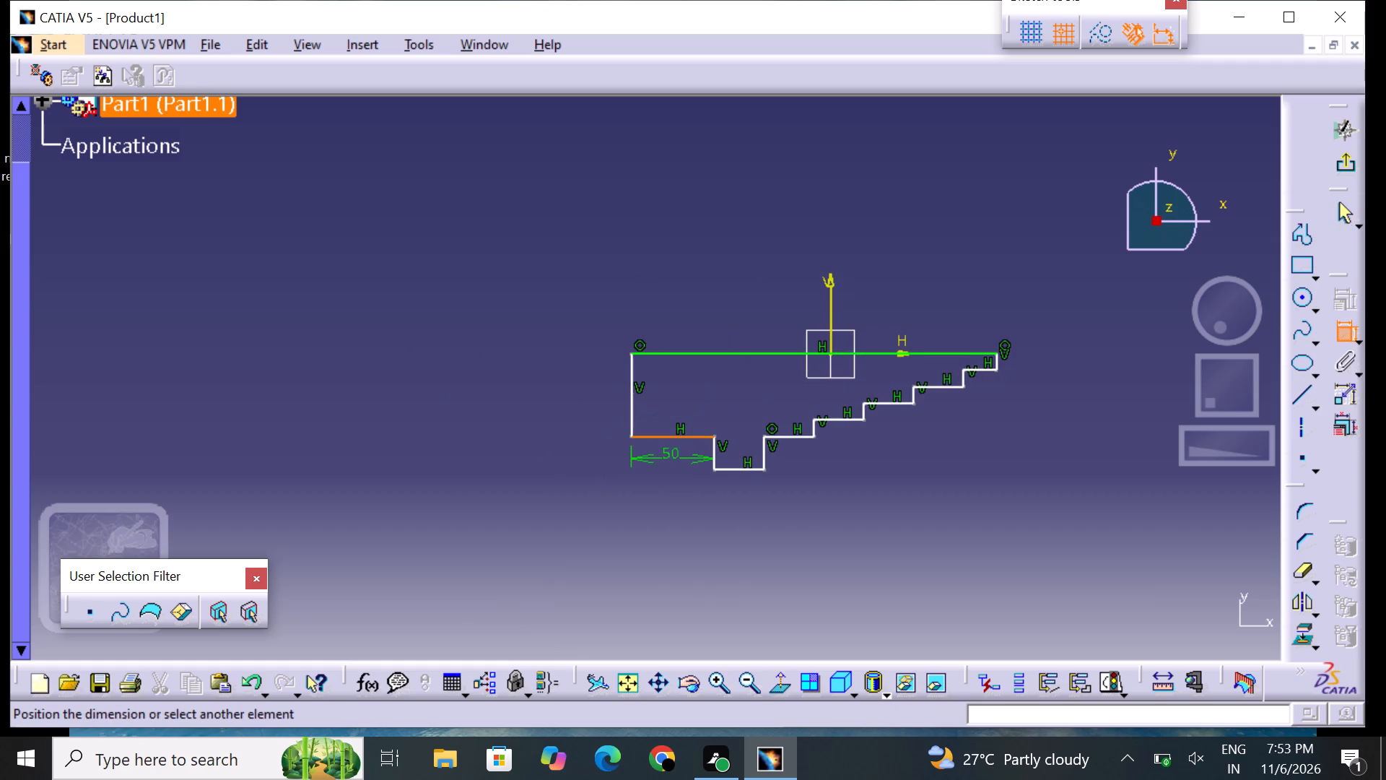
click(671, 459)
double_click(672, 459)
key(BackSpace)
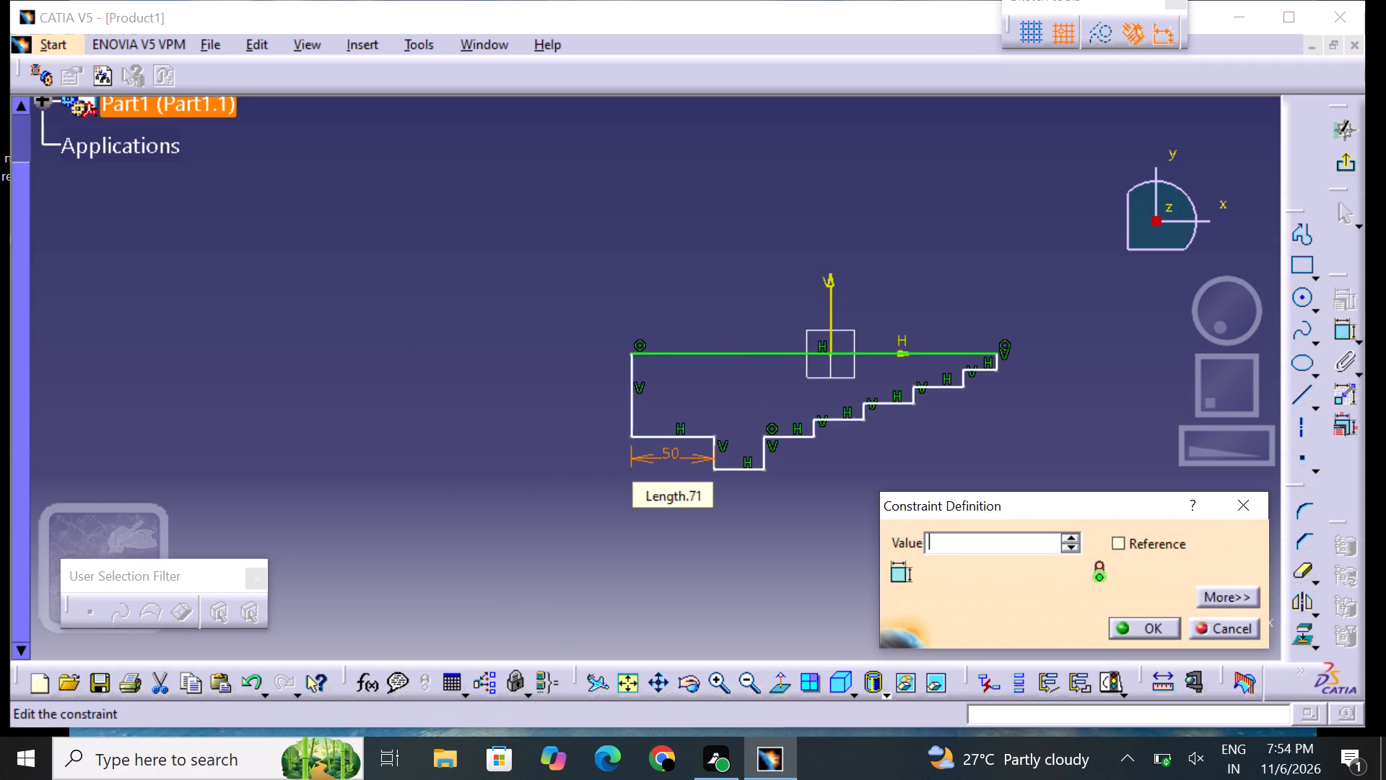
text(40)
key(Return)
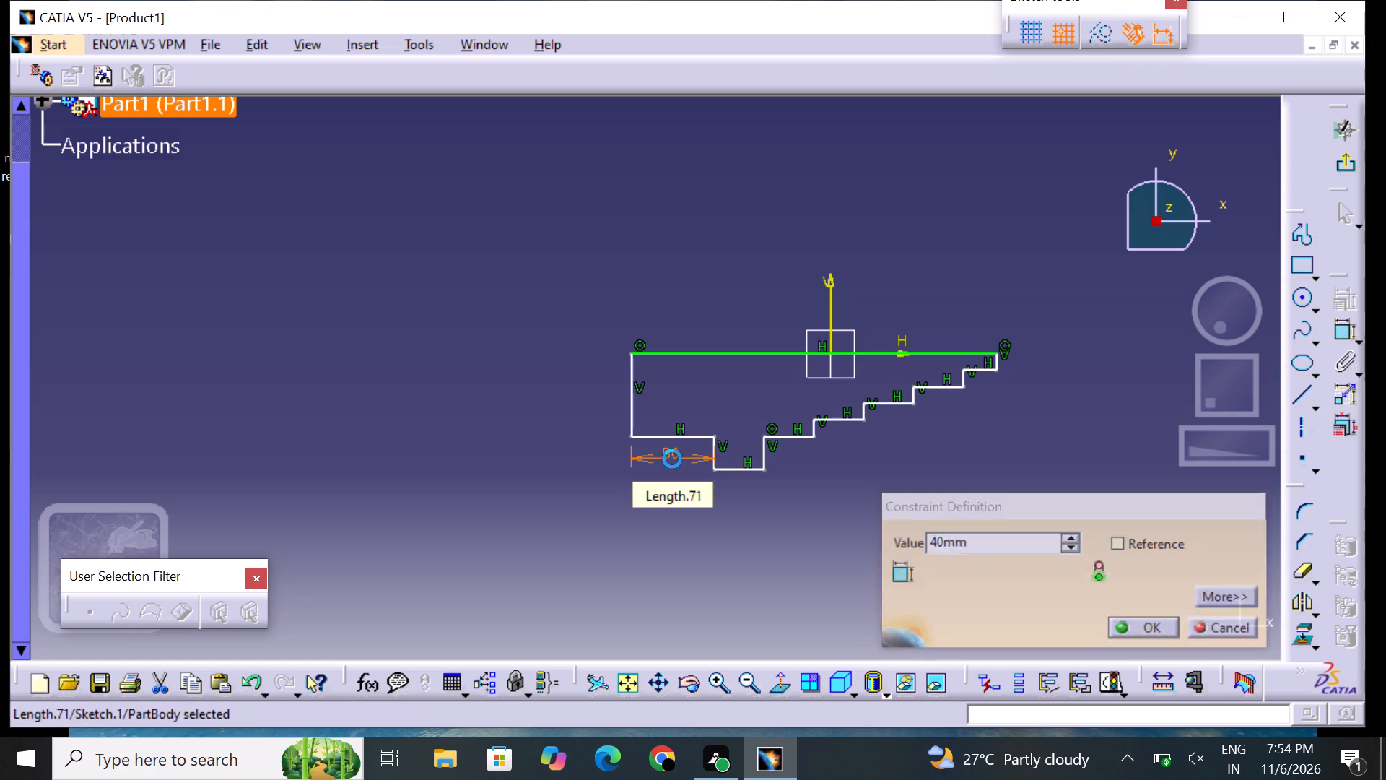
click(942, 534)
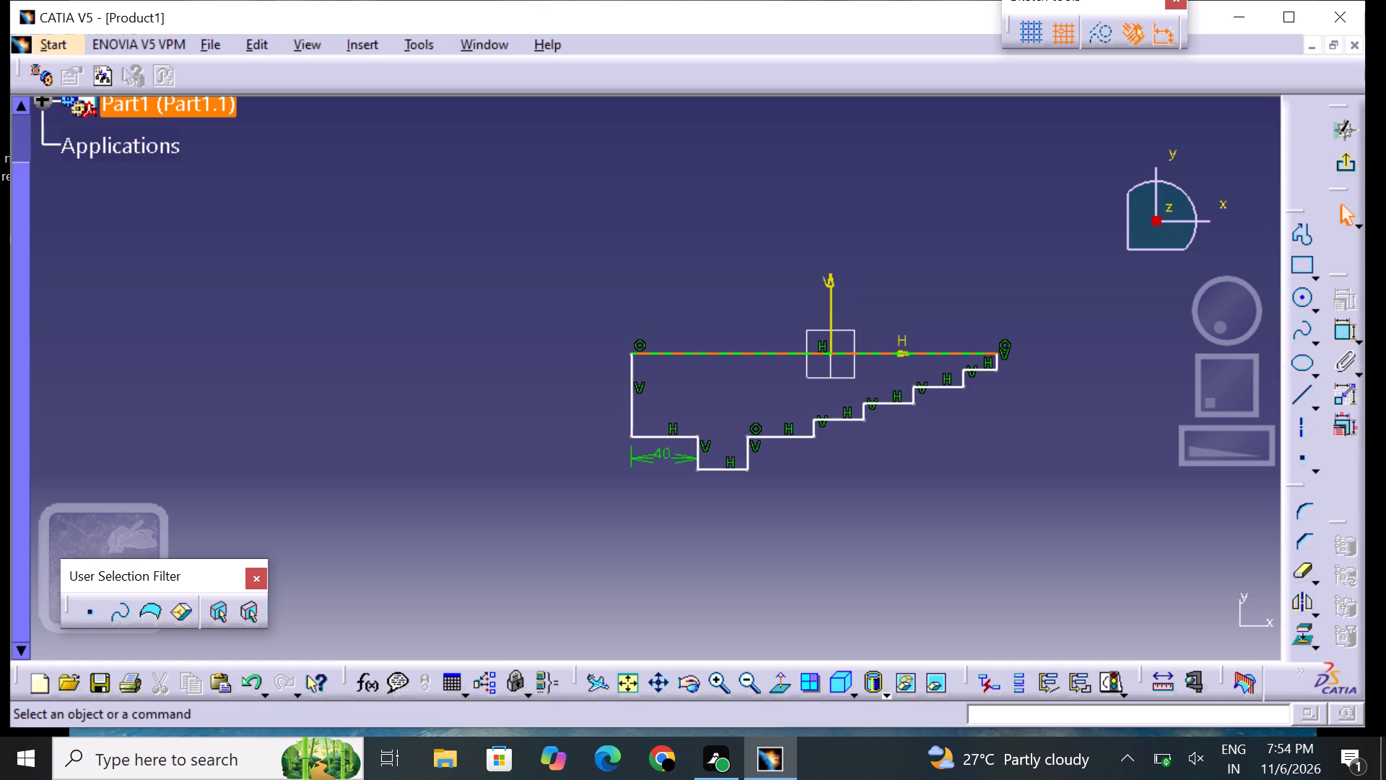
Dimension the horizontal segment just after the downward tooth, on the stair side, and set its length to 20 mm.
click(1337, 331)
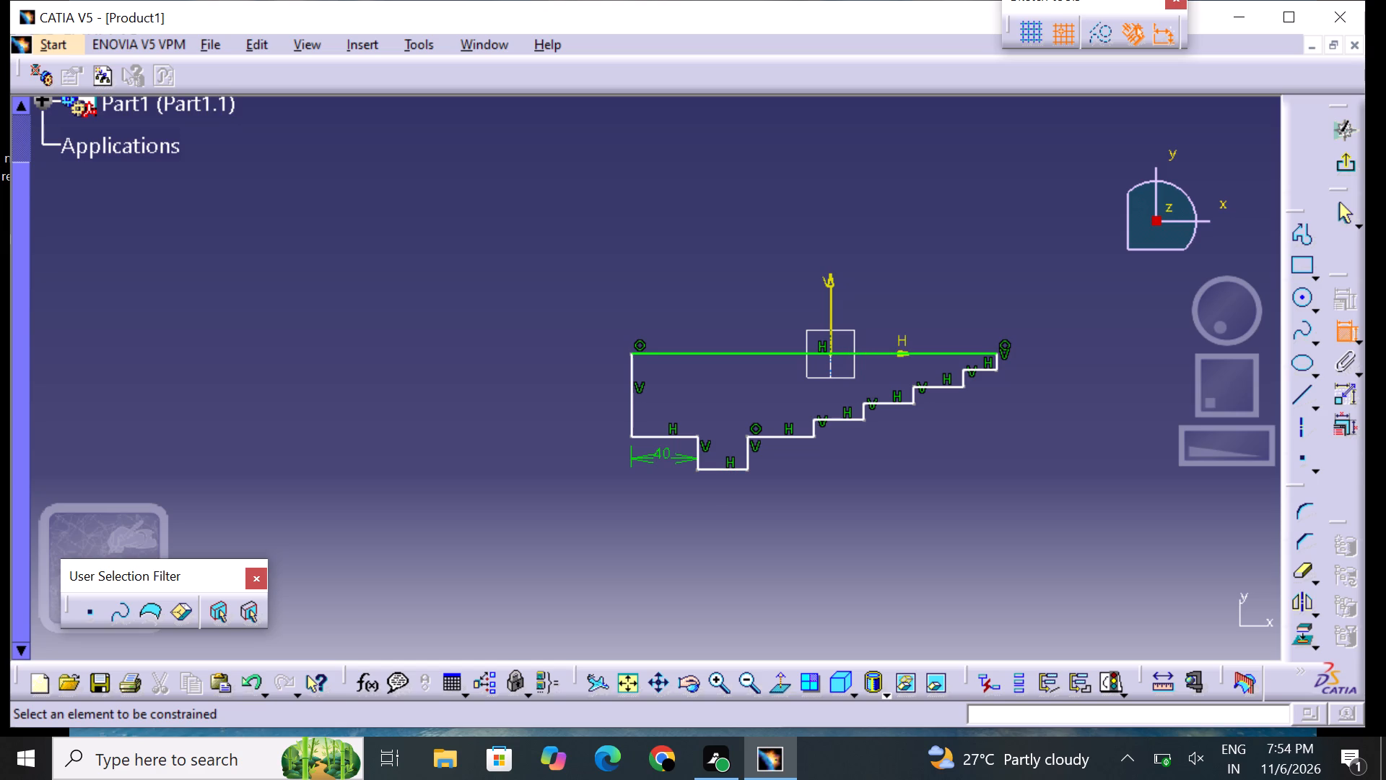
click(777, 437)
click(785, 460)
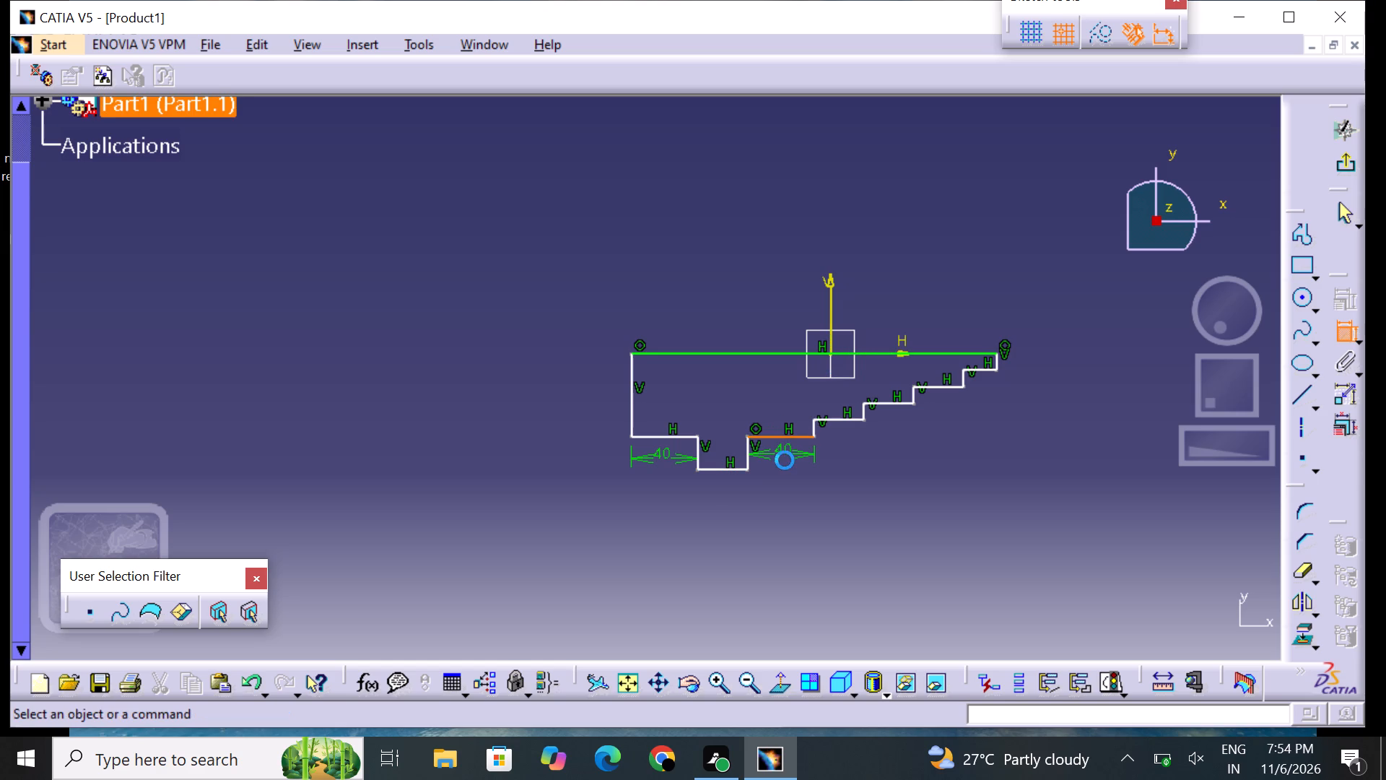
double_click(785, 452)
key(BackSpace)
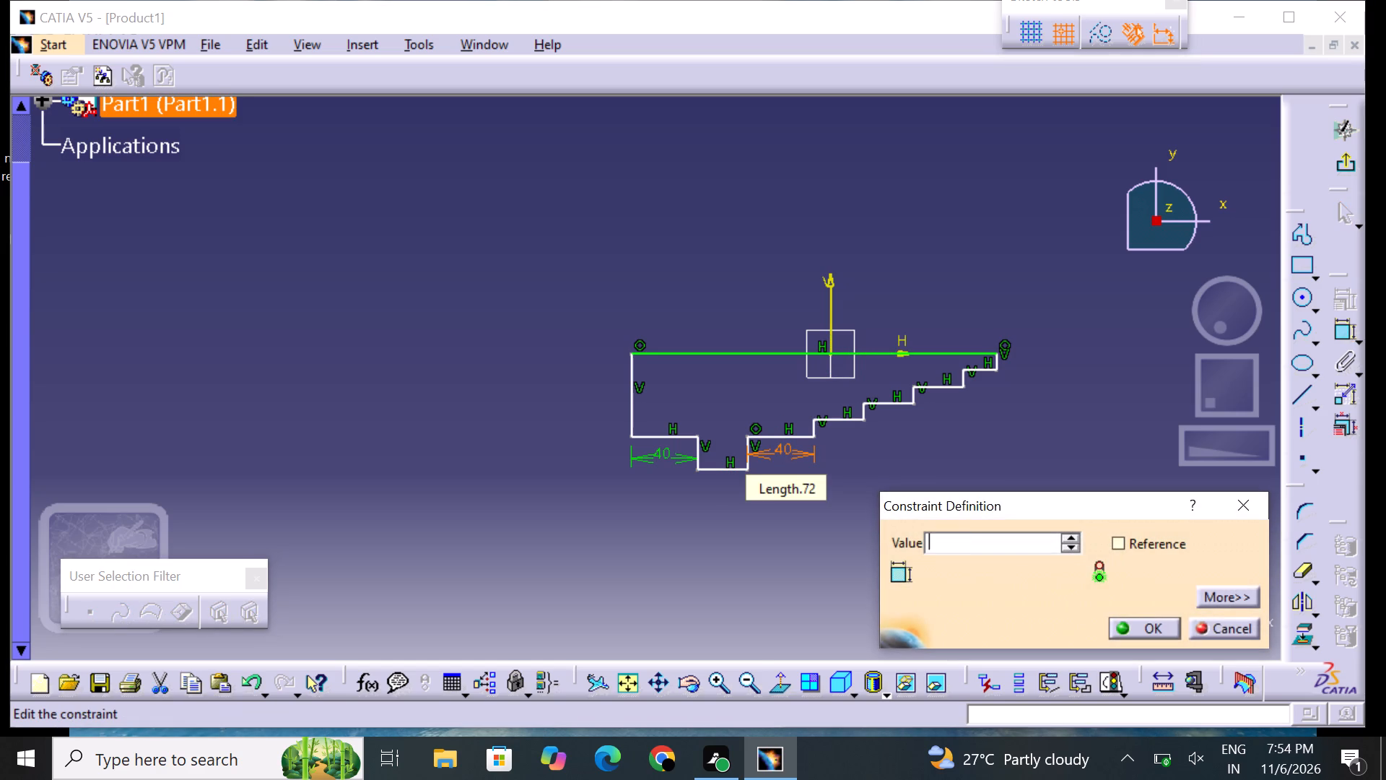
text(20)
key(Return)
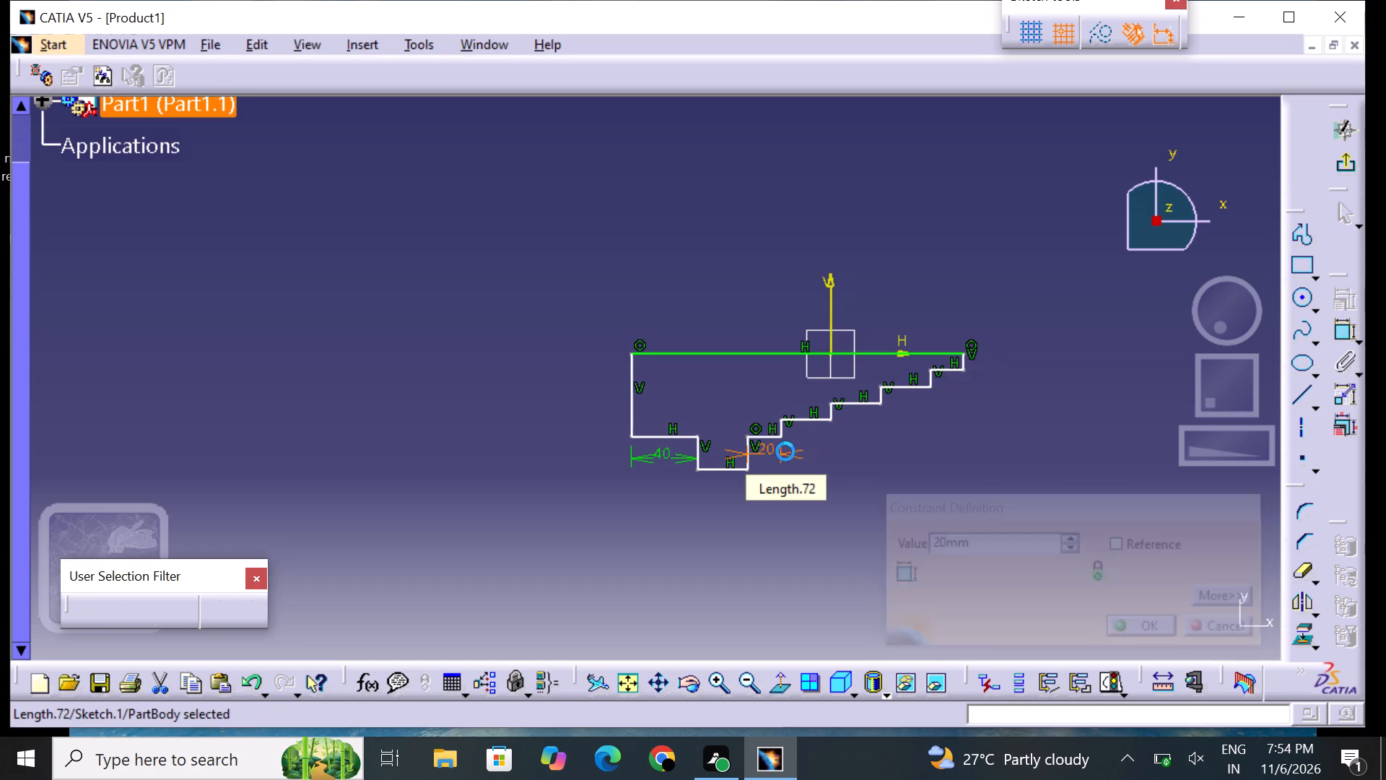
click(808, 454)
click(857, 477)
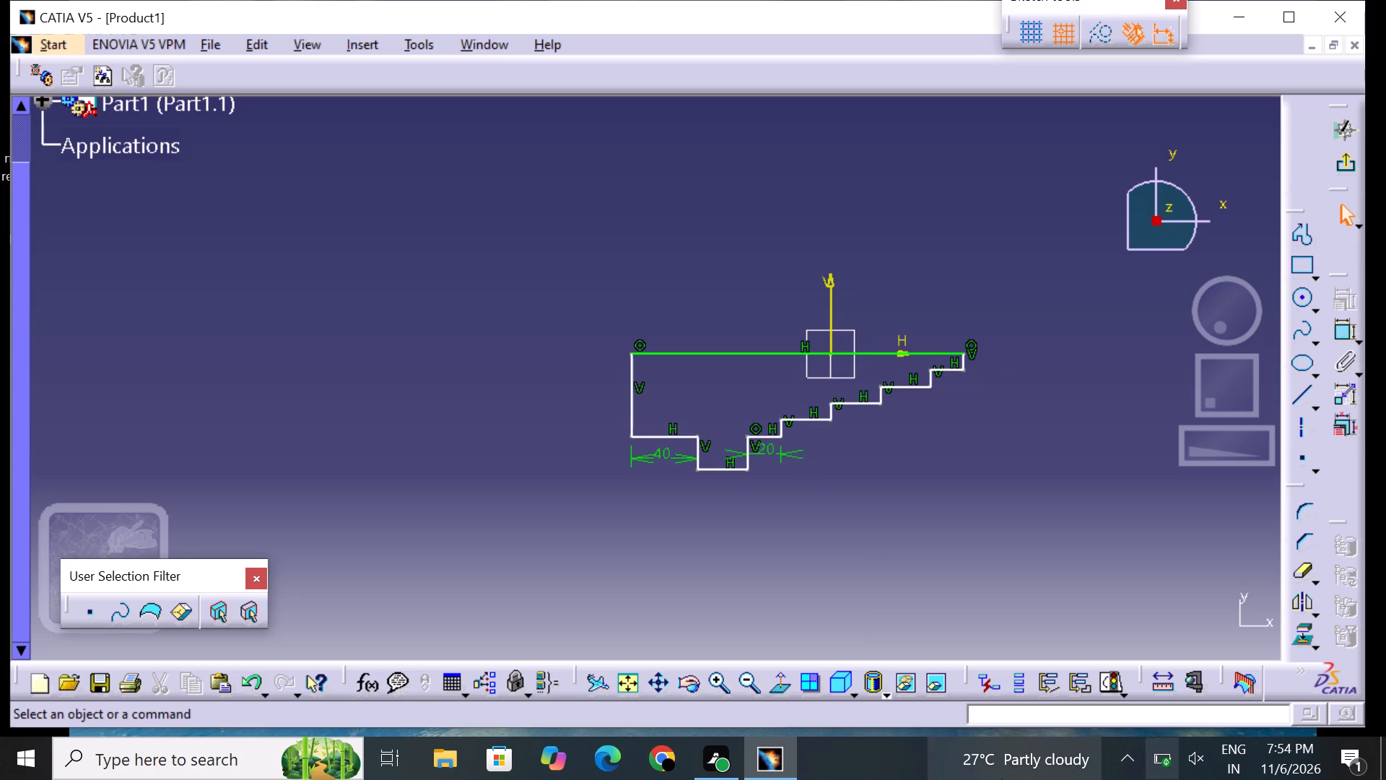
Dimension the vertical distance between the profile's H-axis line and the horizontal segment just after the tooth.
click(1347, 337)
click(759, 350)
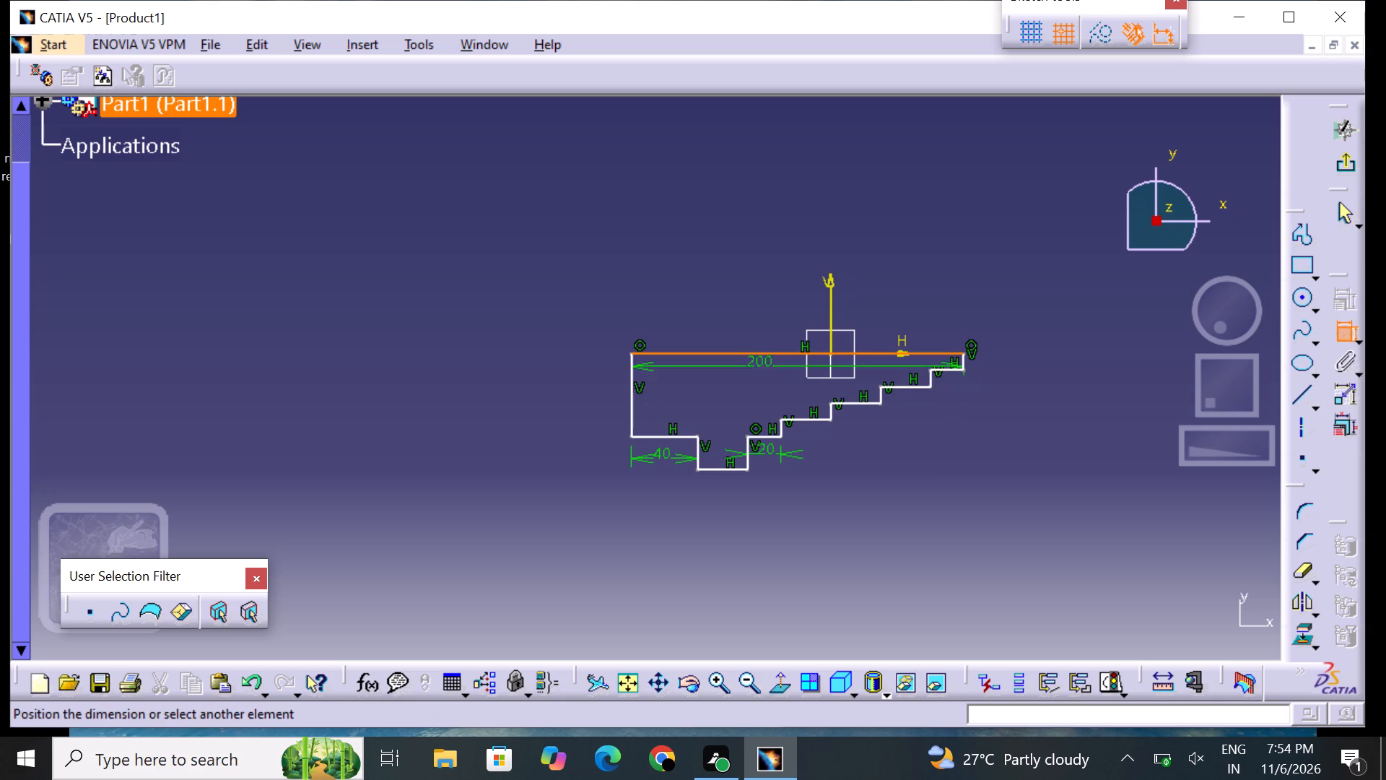
click(773, 433)
click(763, 402)
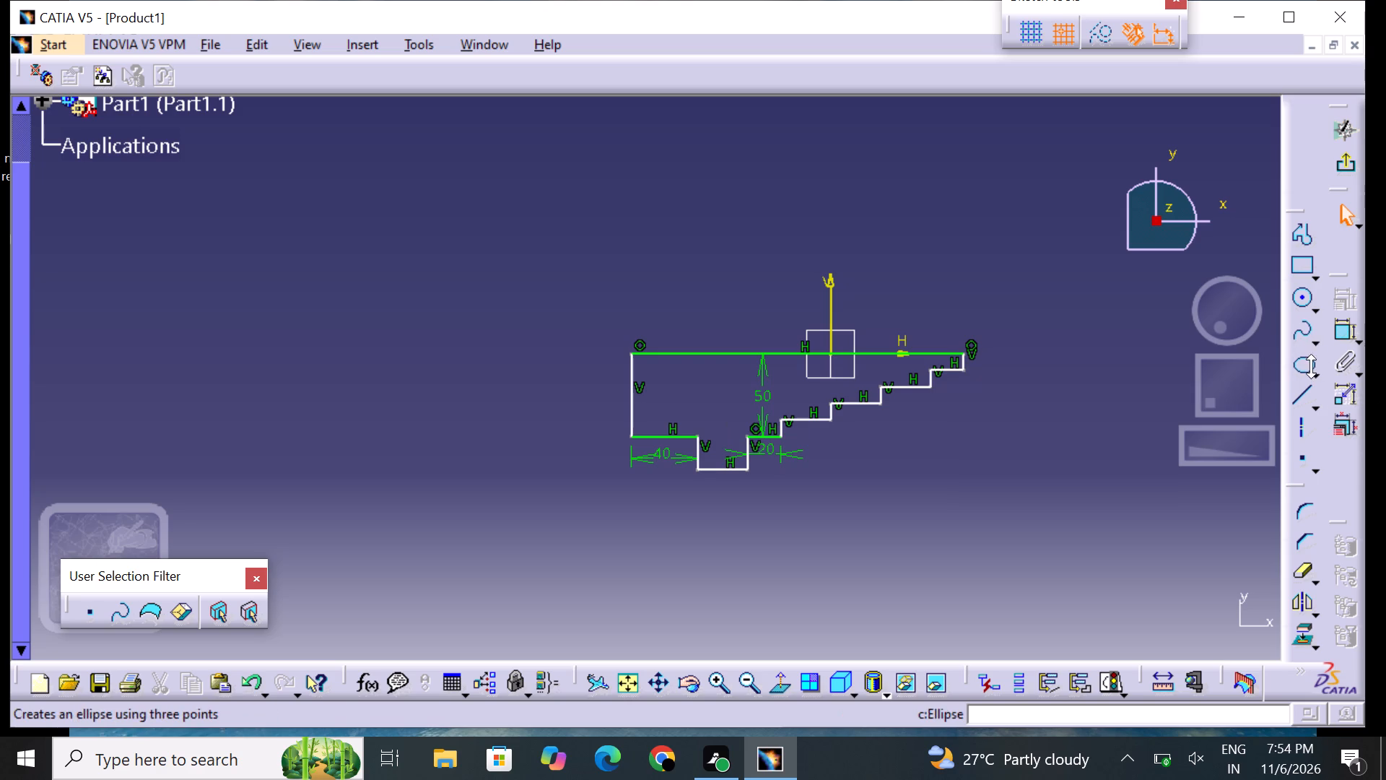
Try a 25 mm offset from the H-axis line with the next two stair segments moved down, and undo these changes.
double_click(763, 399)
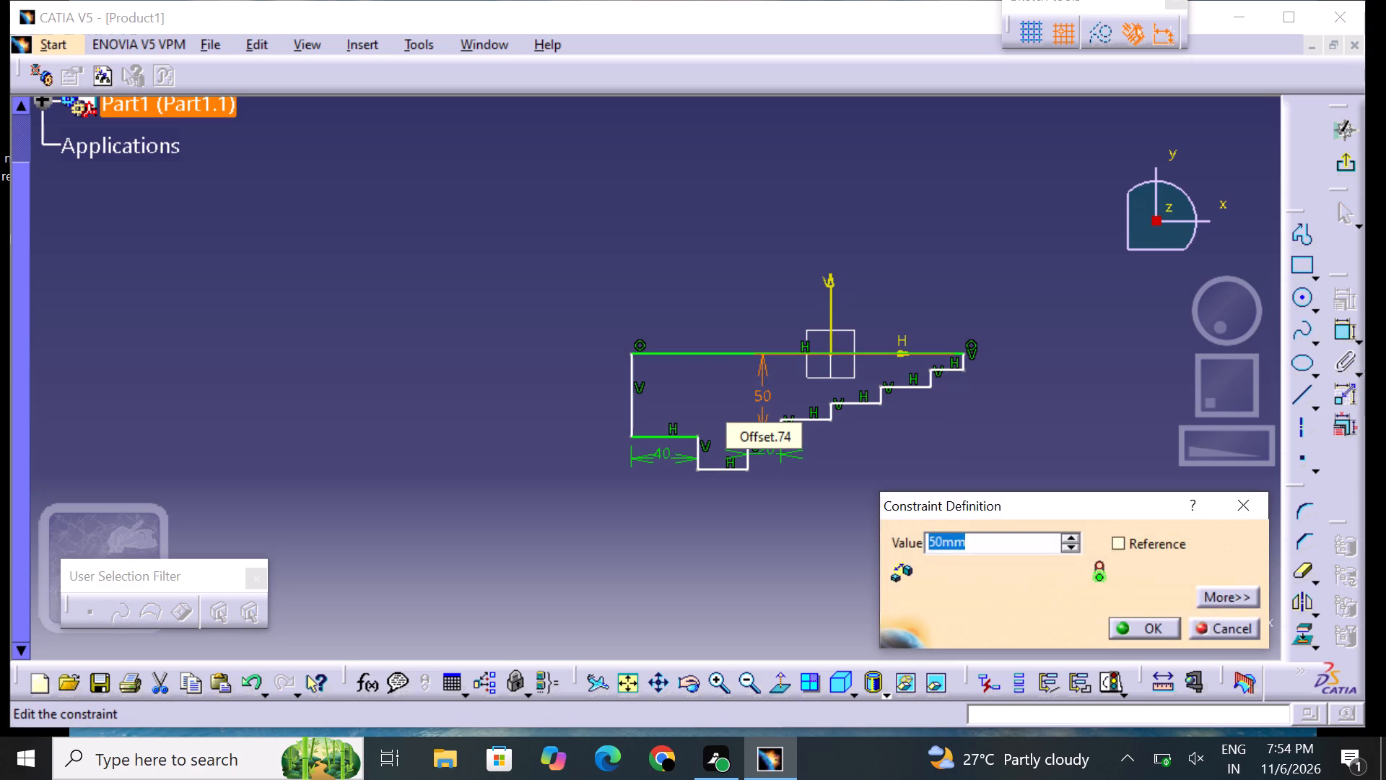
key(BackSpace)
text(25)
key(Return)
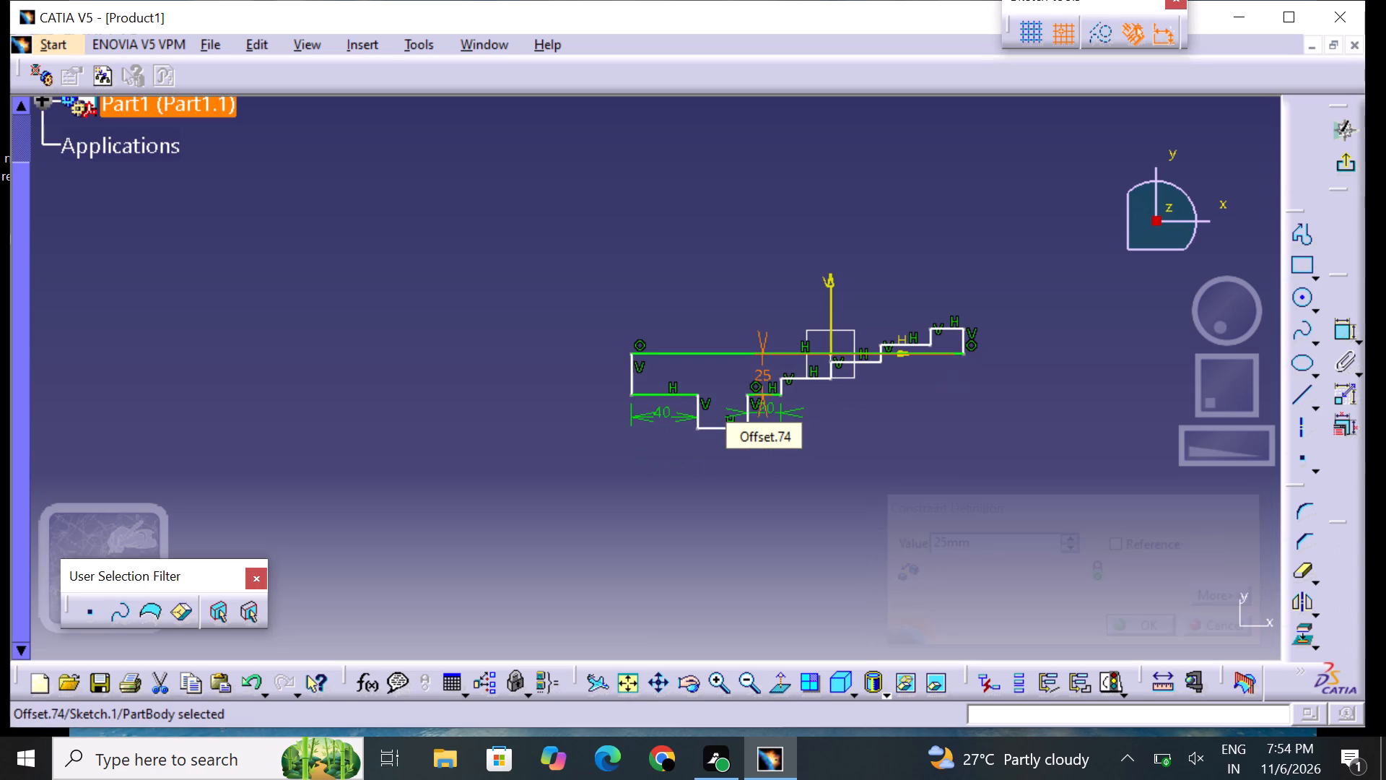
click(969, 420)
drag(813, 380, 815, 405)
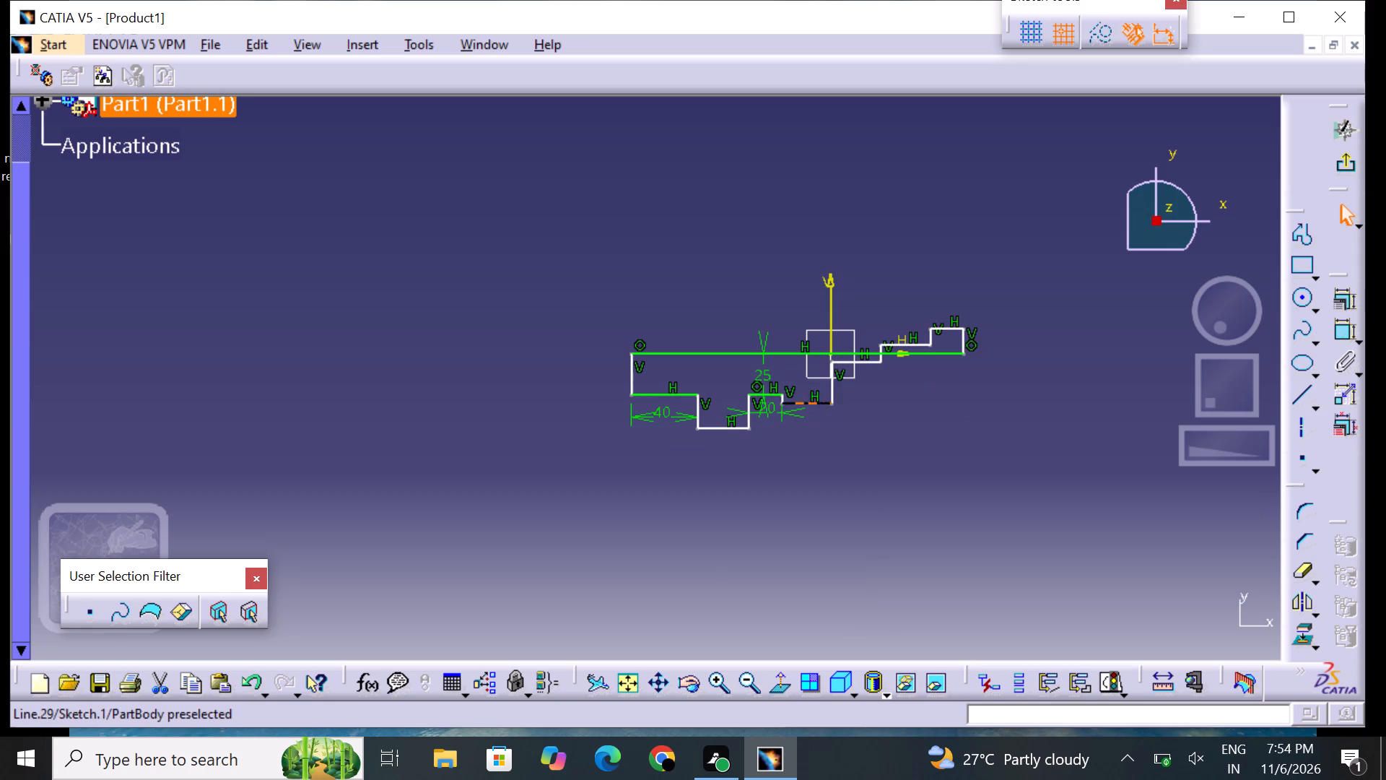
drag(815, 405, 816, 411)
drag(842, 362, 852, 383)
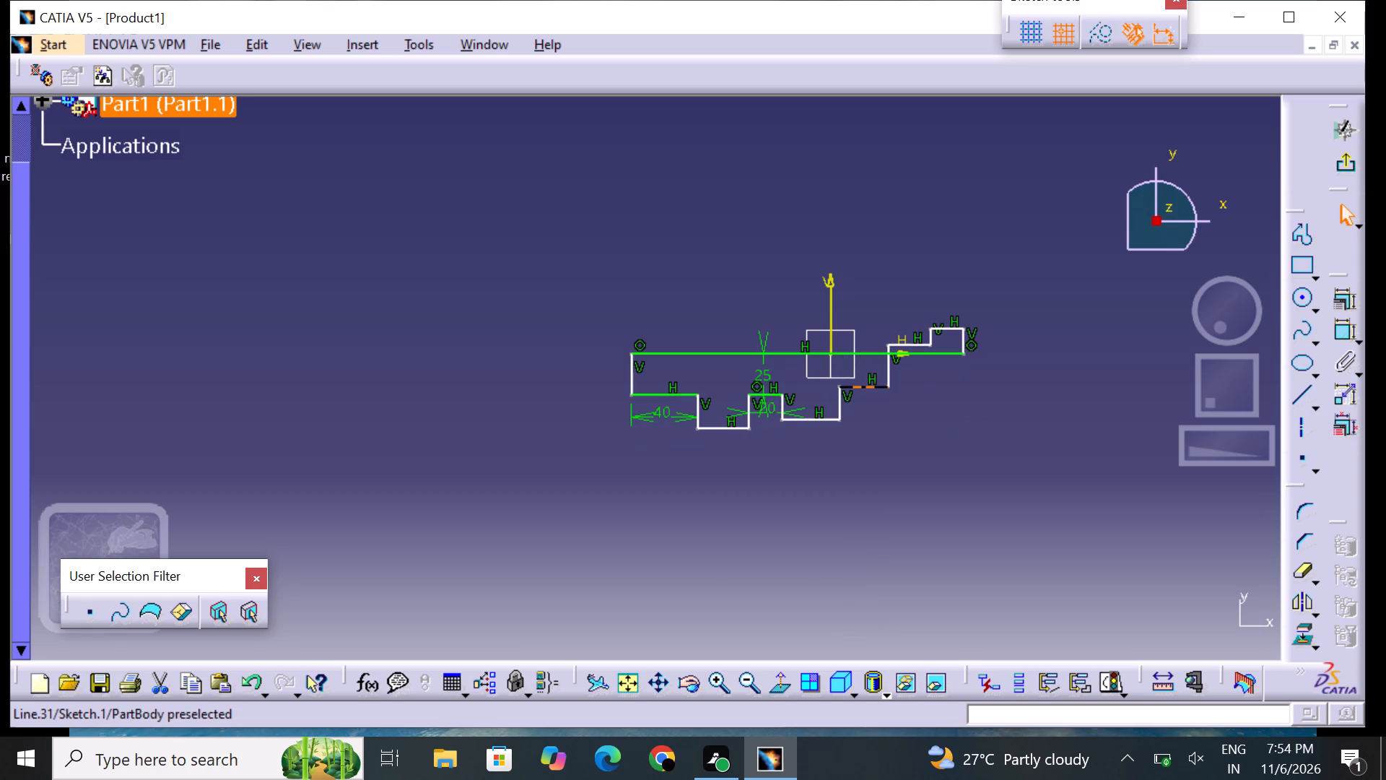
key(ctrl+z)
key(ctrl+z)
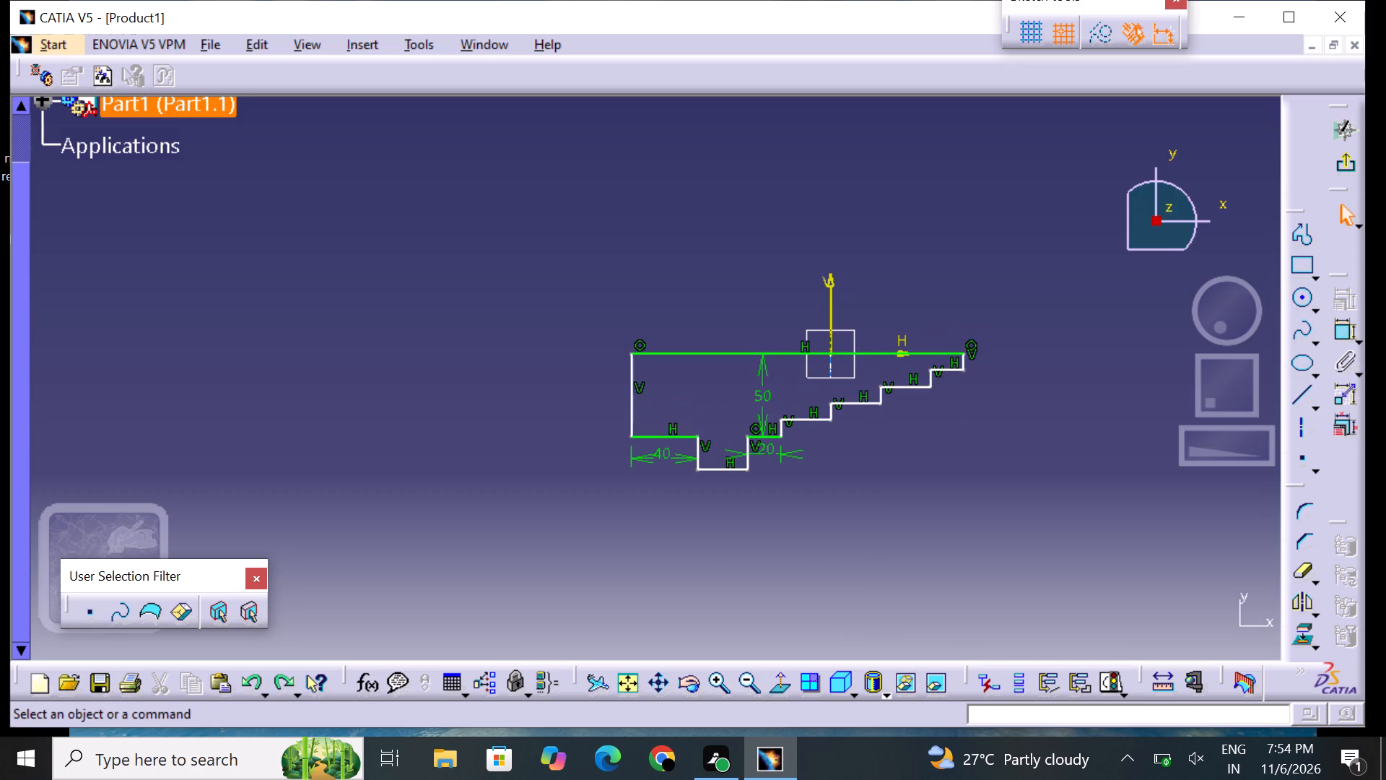
Dimension the second horizontal stair segment after the tooth and set its length to 20 mm.
click(1343, 336)
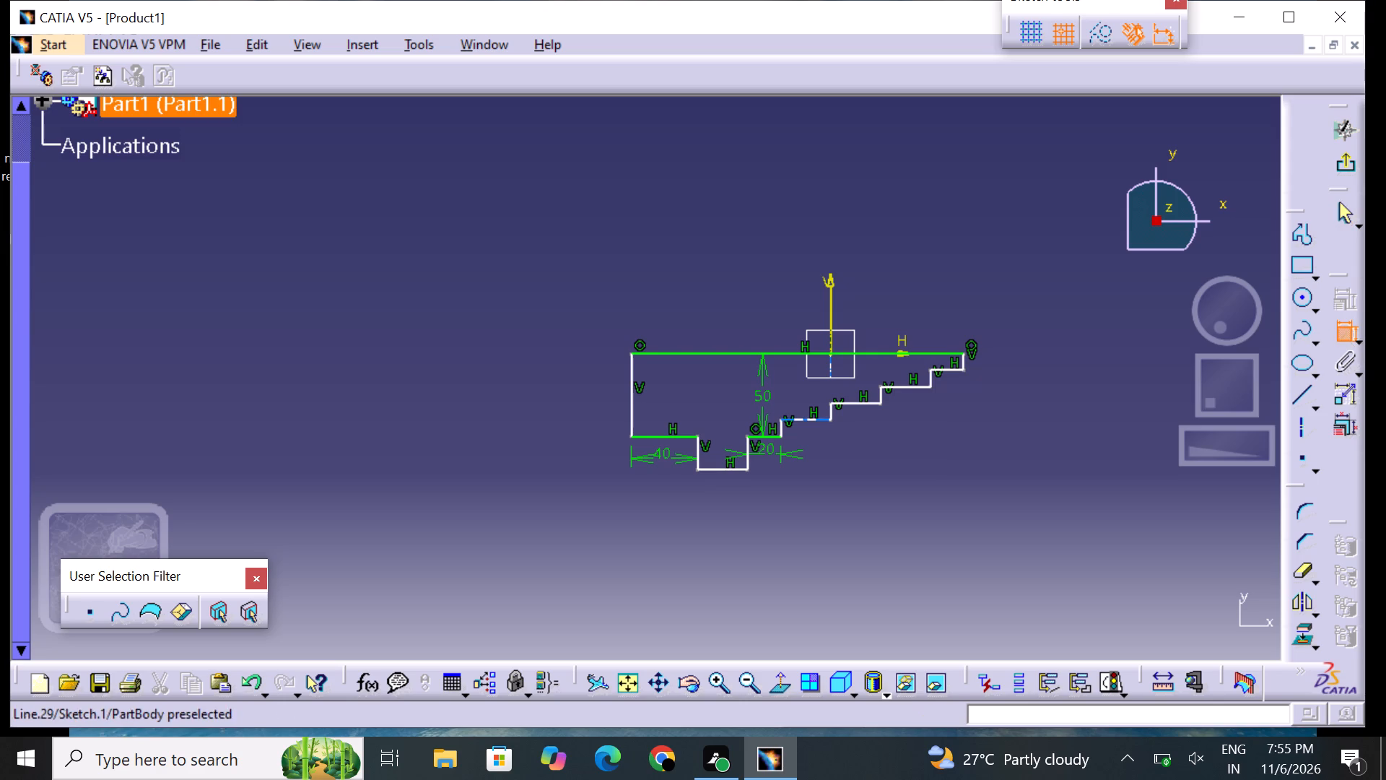
drag(805, 417, 811, 429)
click(808, 445)
double_click(815, 441)
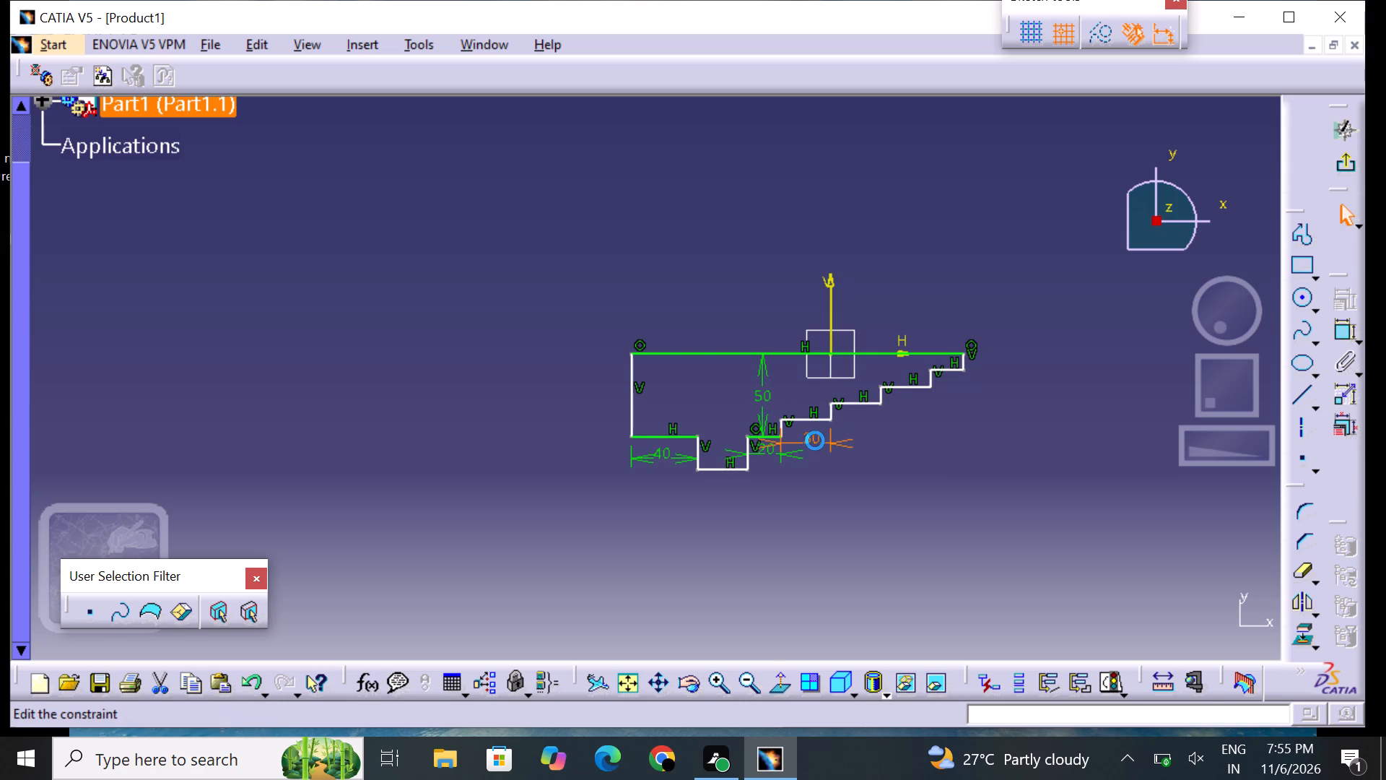
key(BackSpace)
text(20)
key(Return)
click(1013, 462)
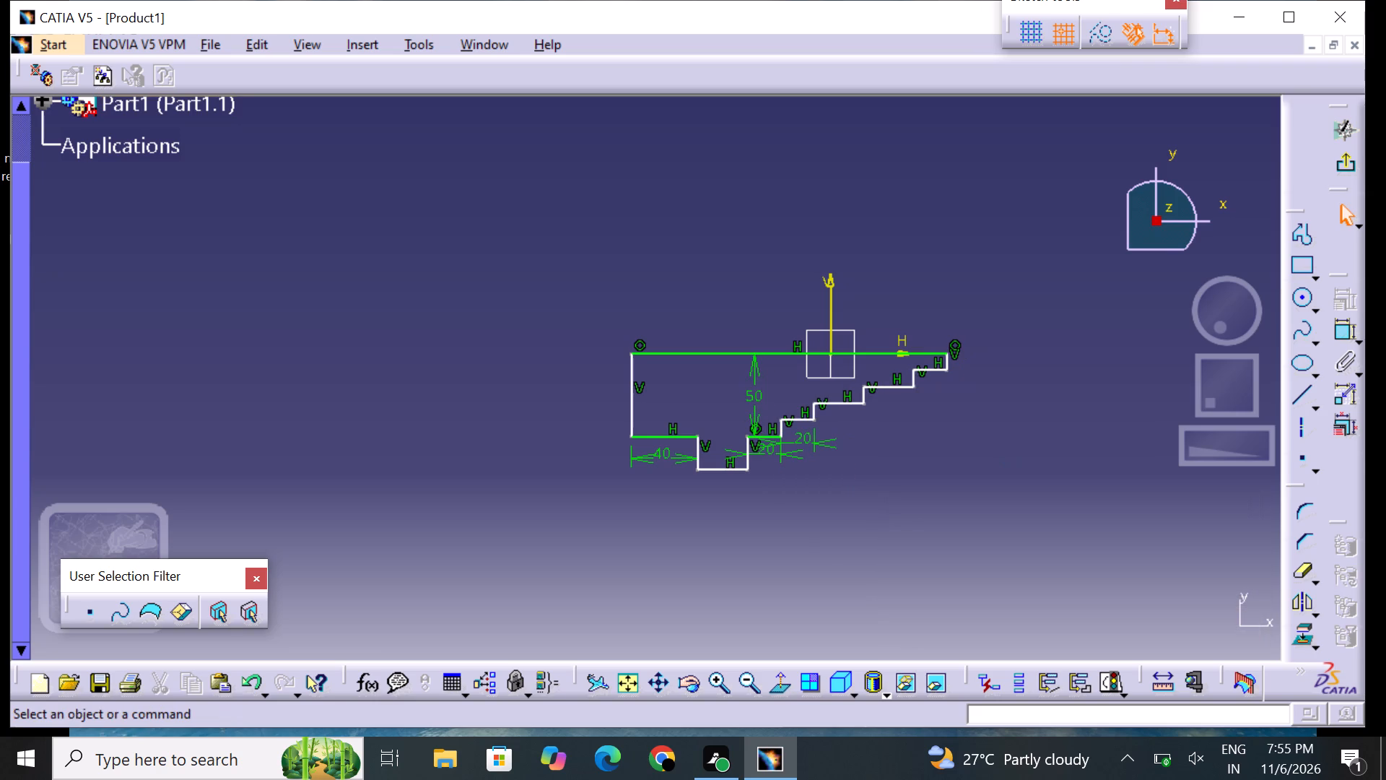
Dimension the third horizontal stair segment after the tooth and set its length to 20 mm.
click(1348, 334)
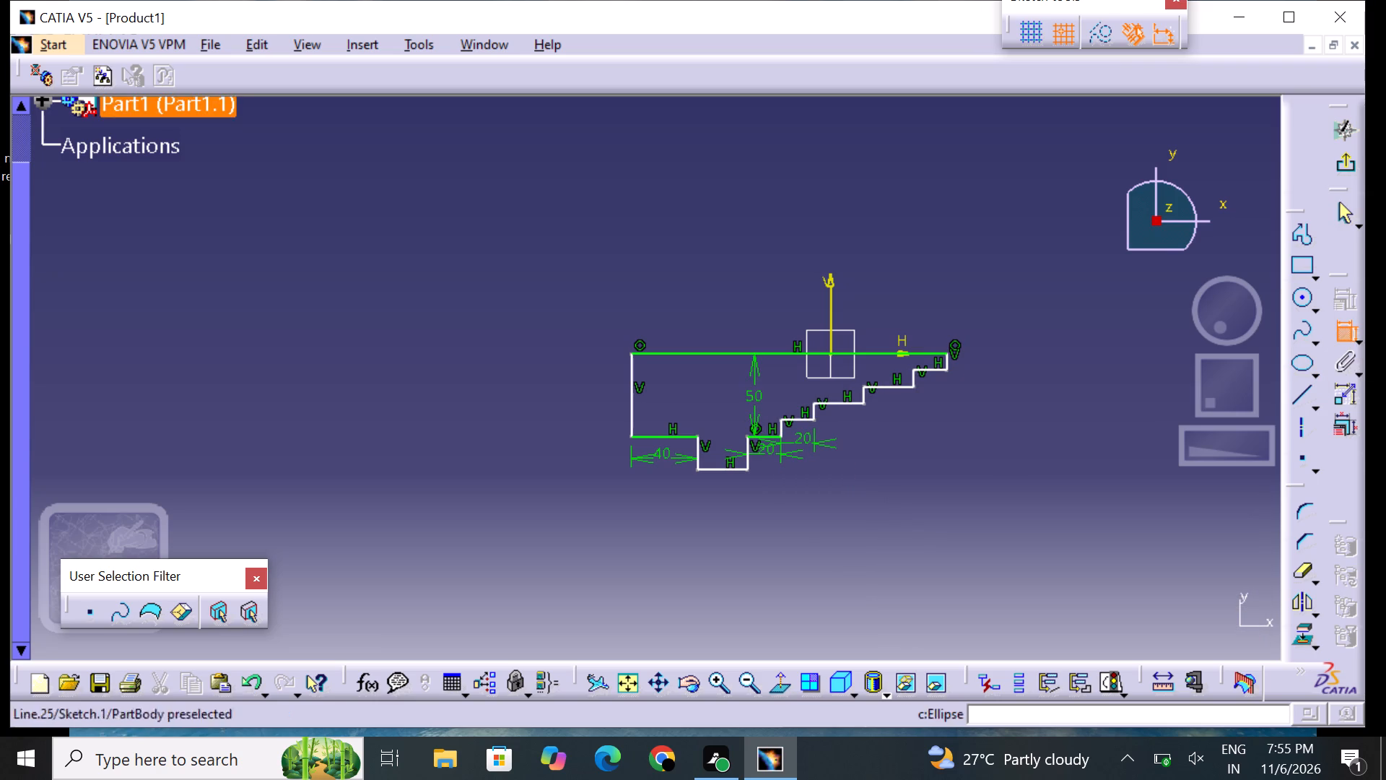
click(840, 404)
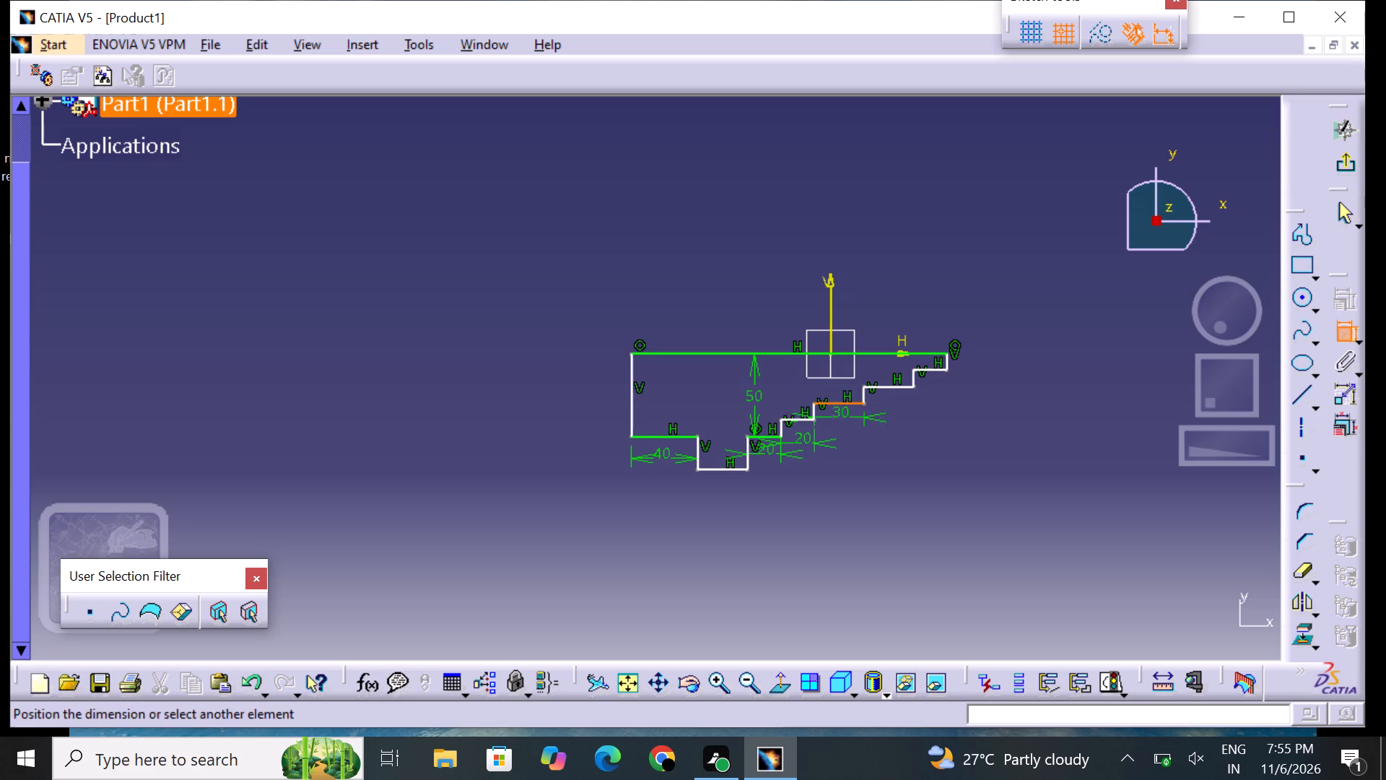
click(840, 428)
double_click(842, 423)
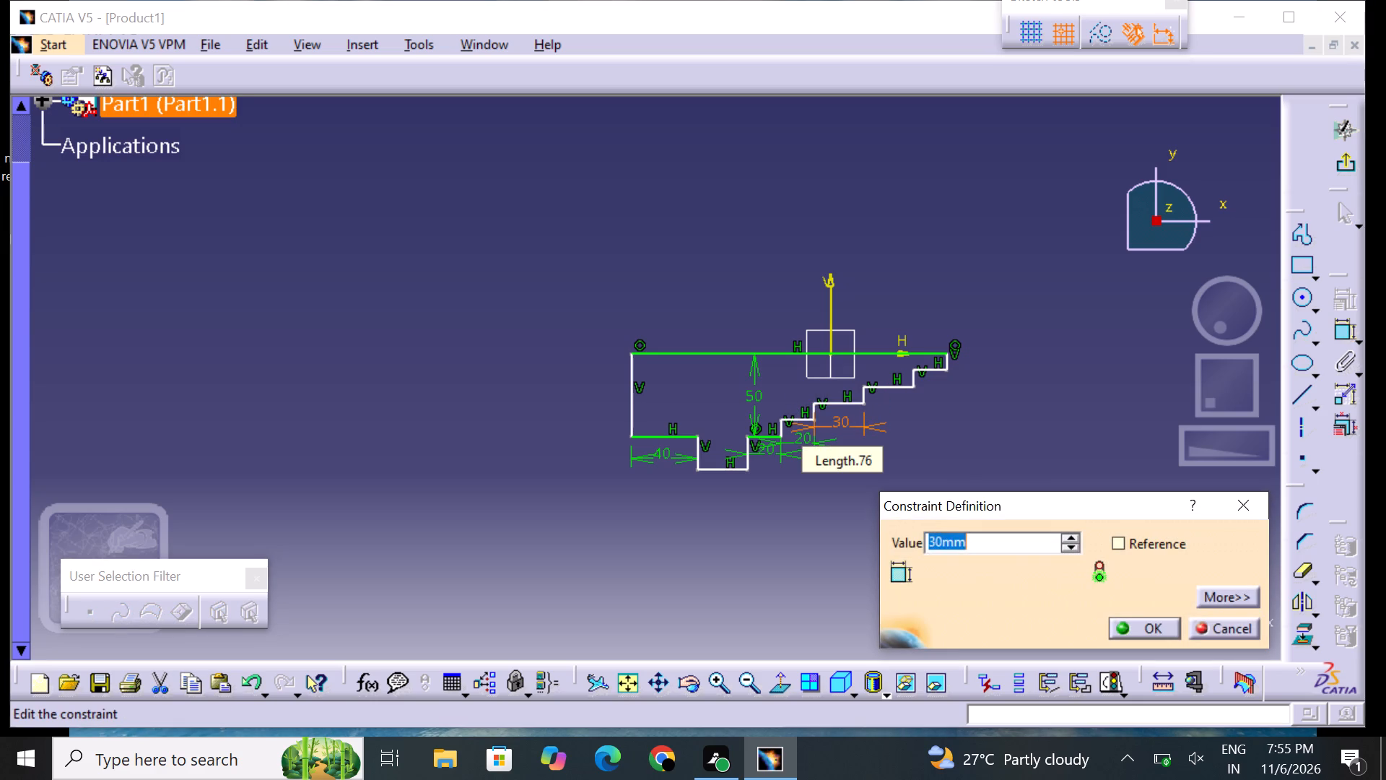
key(BackSpace)
text(20)
key(Return)
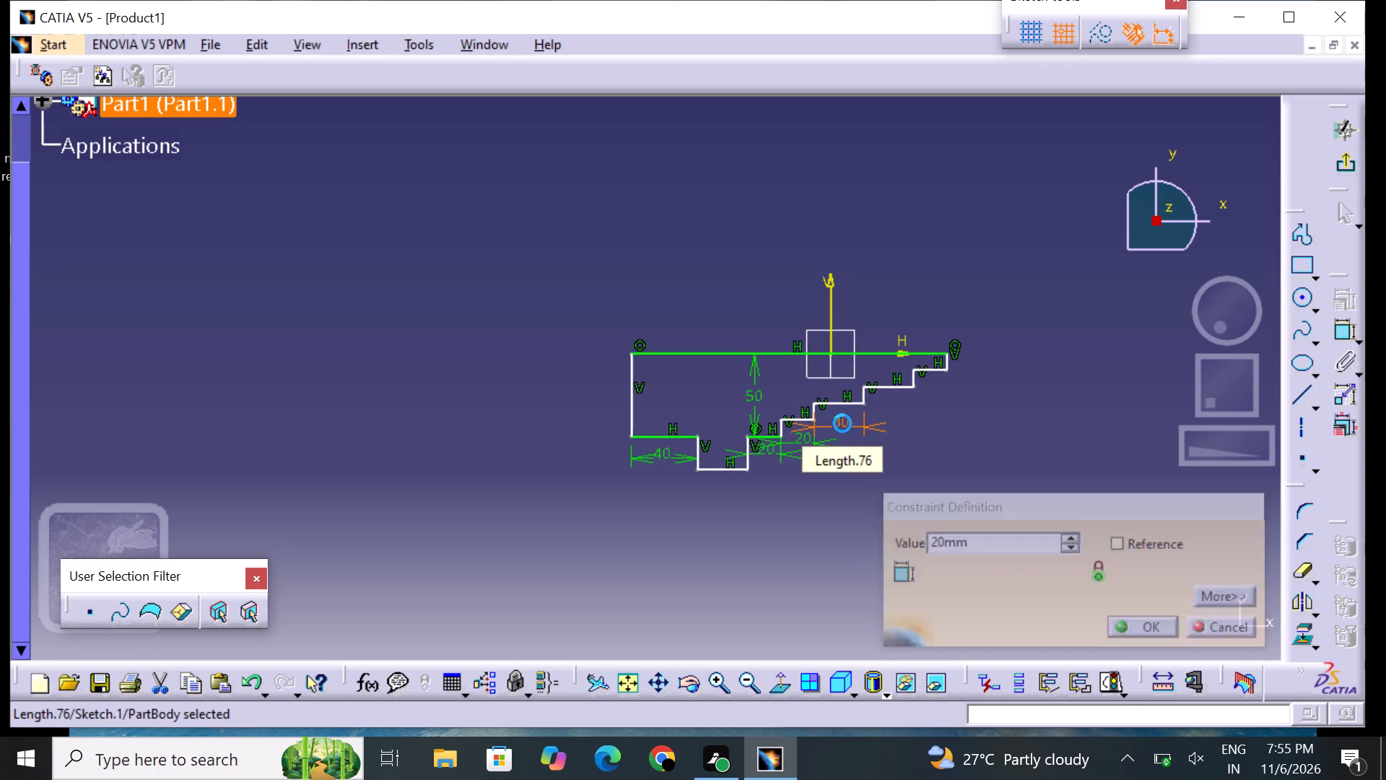
click(920, 418)
Dimension the fourth horizontal stair segment after the tooth and set its length to 20 mm.
click(1347, 330)
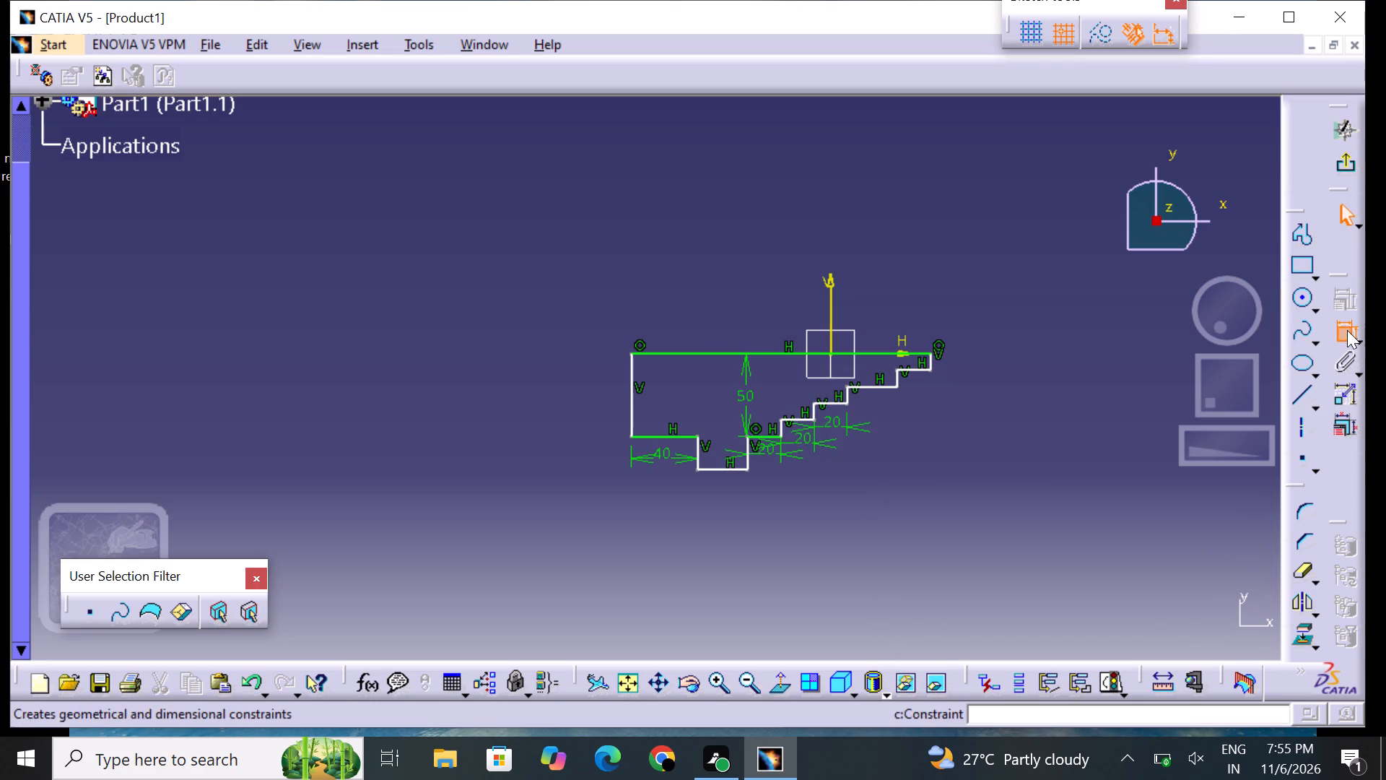
click(881, 387)
click(878, 408)
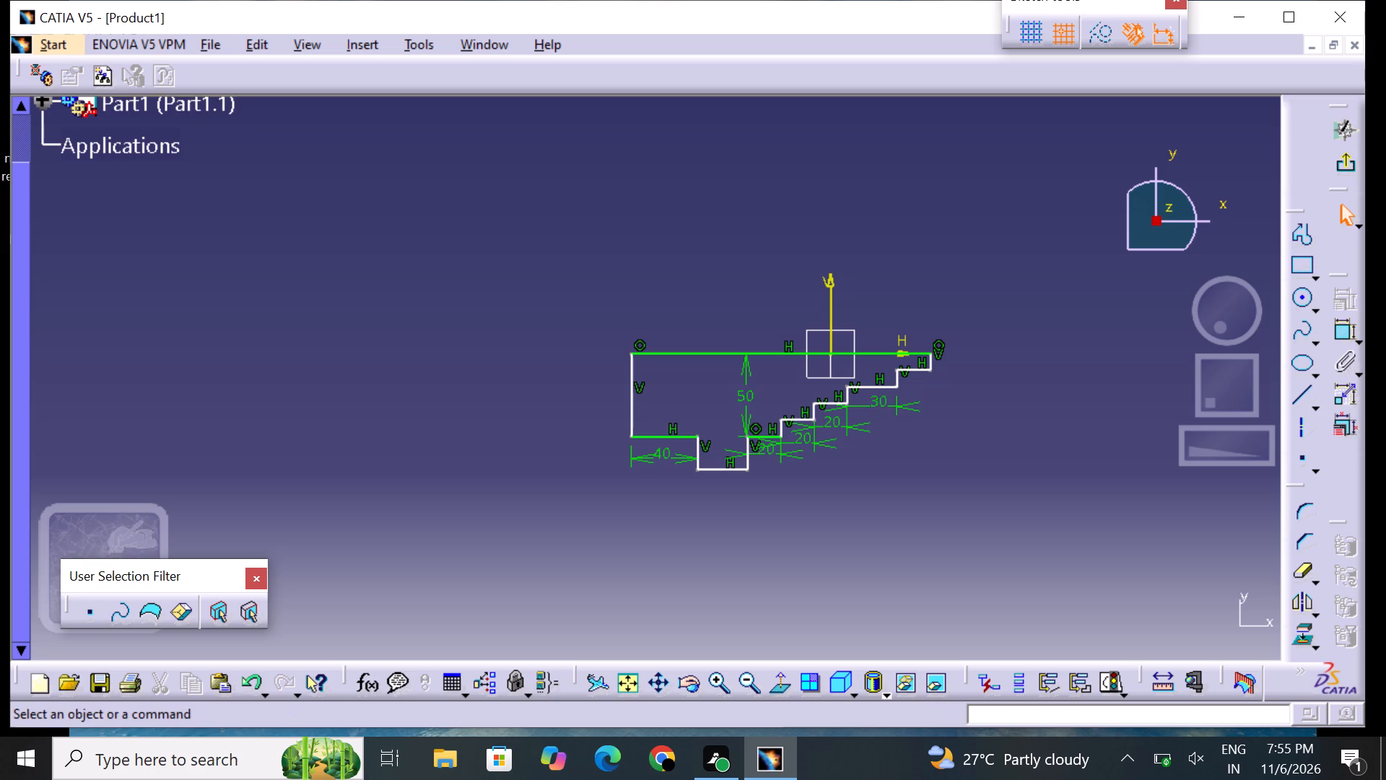
double_click(879, 404)
key(BackSpace)
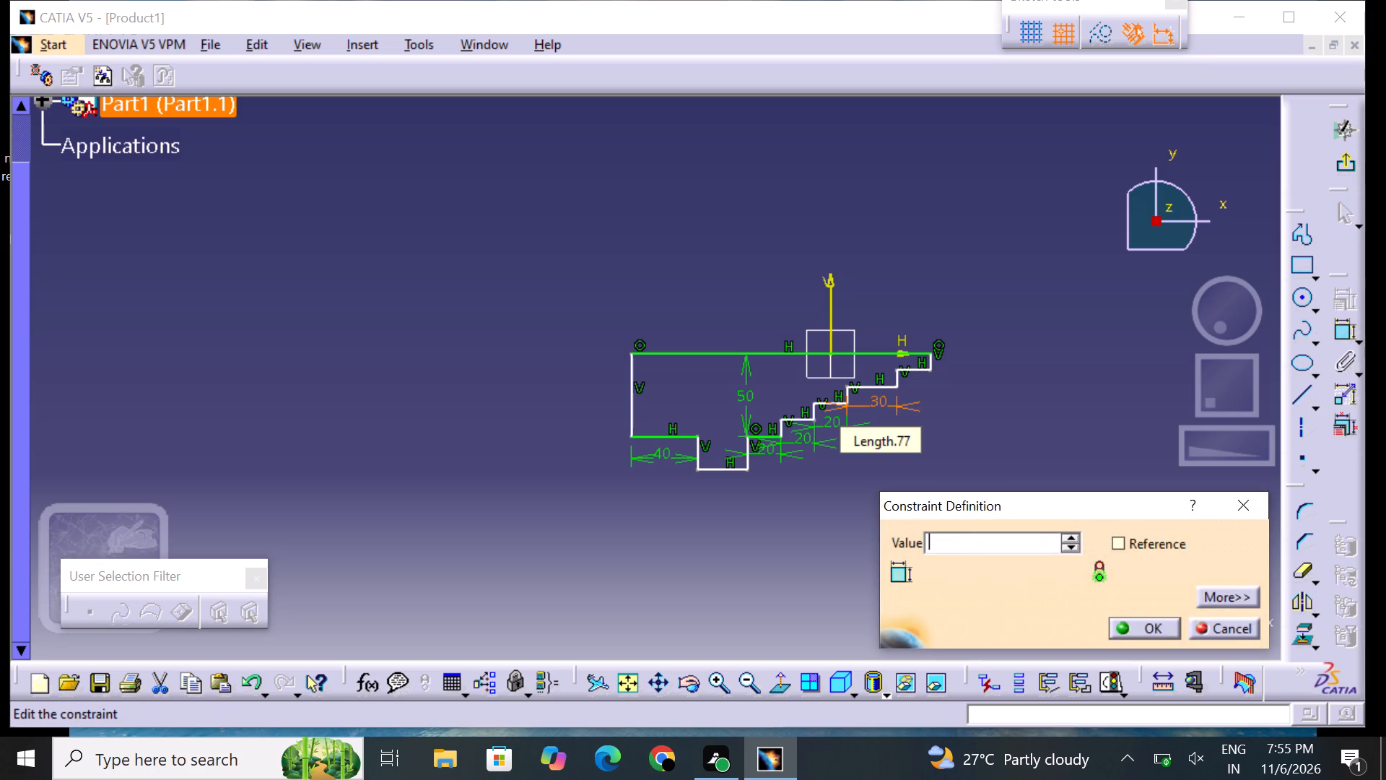
text(20)
key(Return)
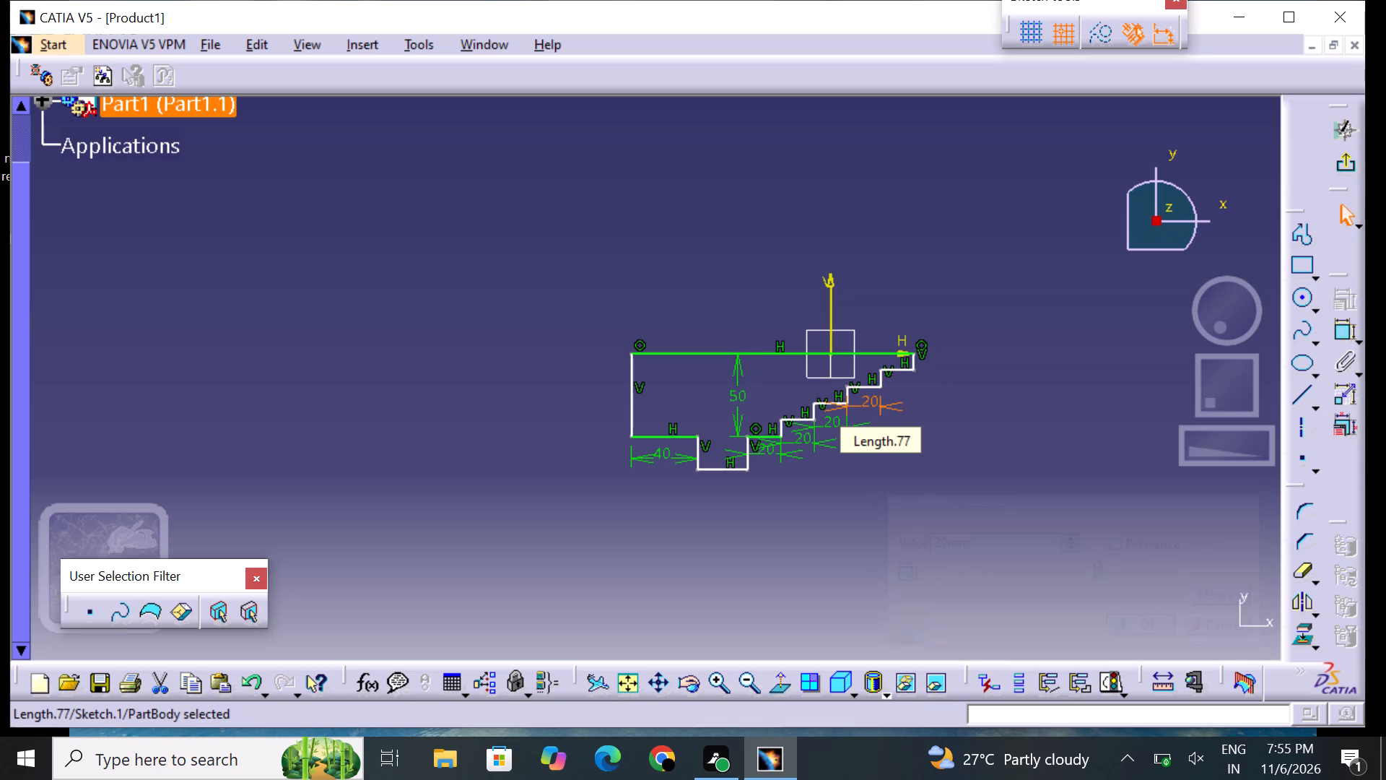
click(952, 403)
Dimension the length of the last horizontal stair segment, nearest the H axis.
click(1345, 335)
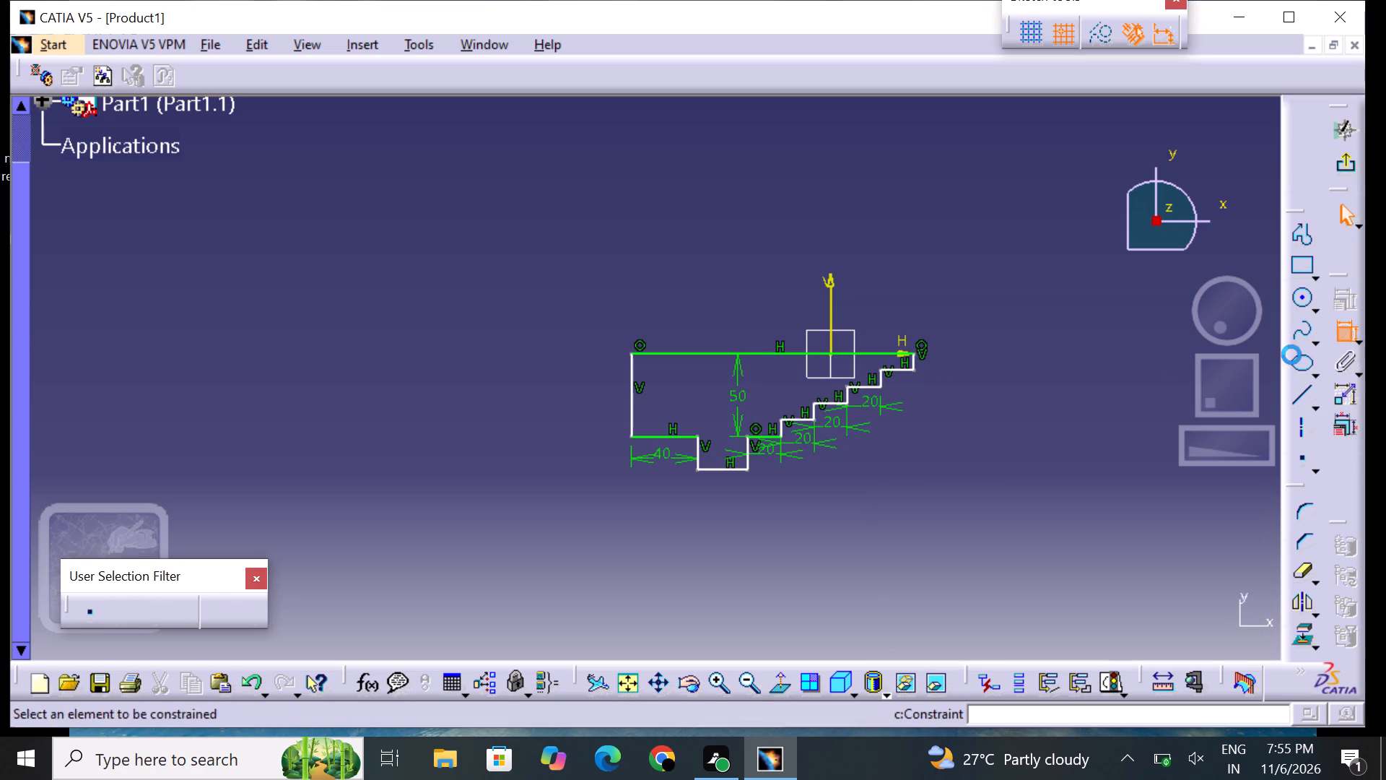
drag(903, 370, 907, 383)
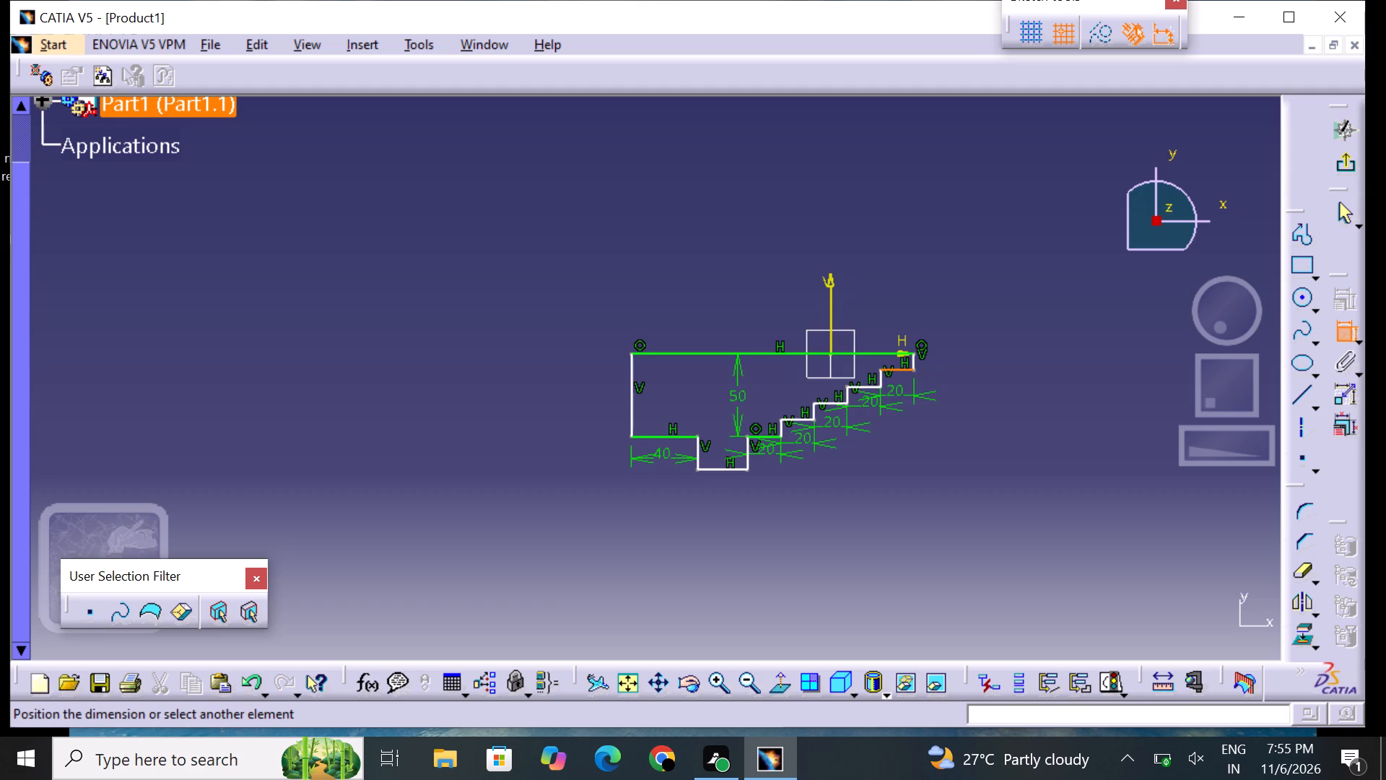
click(896, 396)
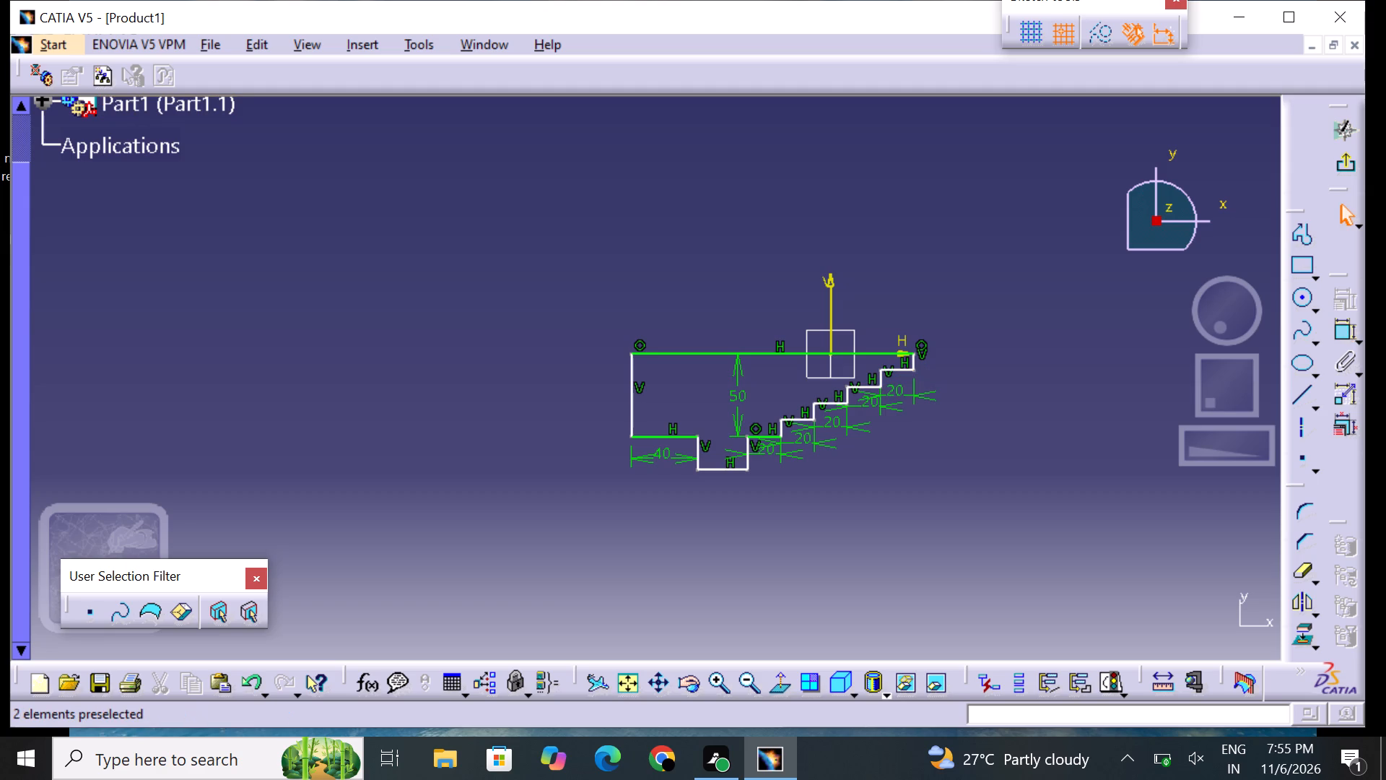
click(982, 396)
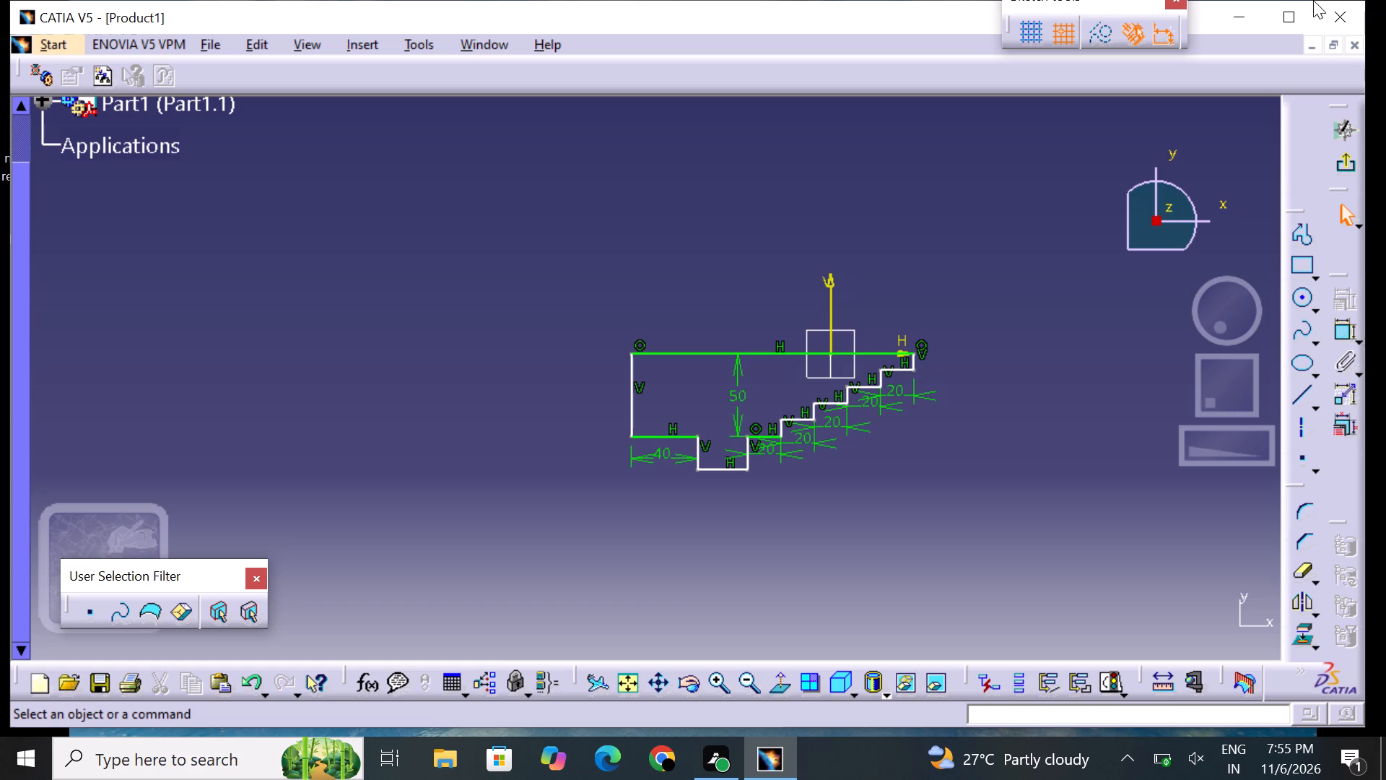
Dimension the vertical offset between the H-axis line and the last stair segment, and set it to 5 mm.
click(1339, 333)
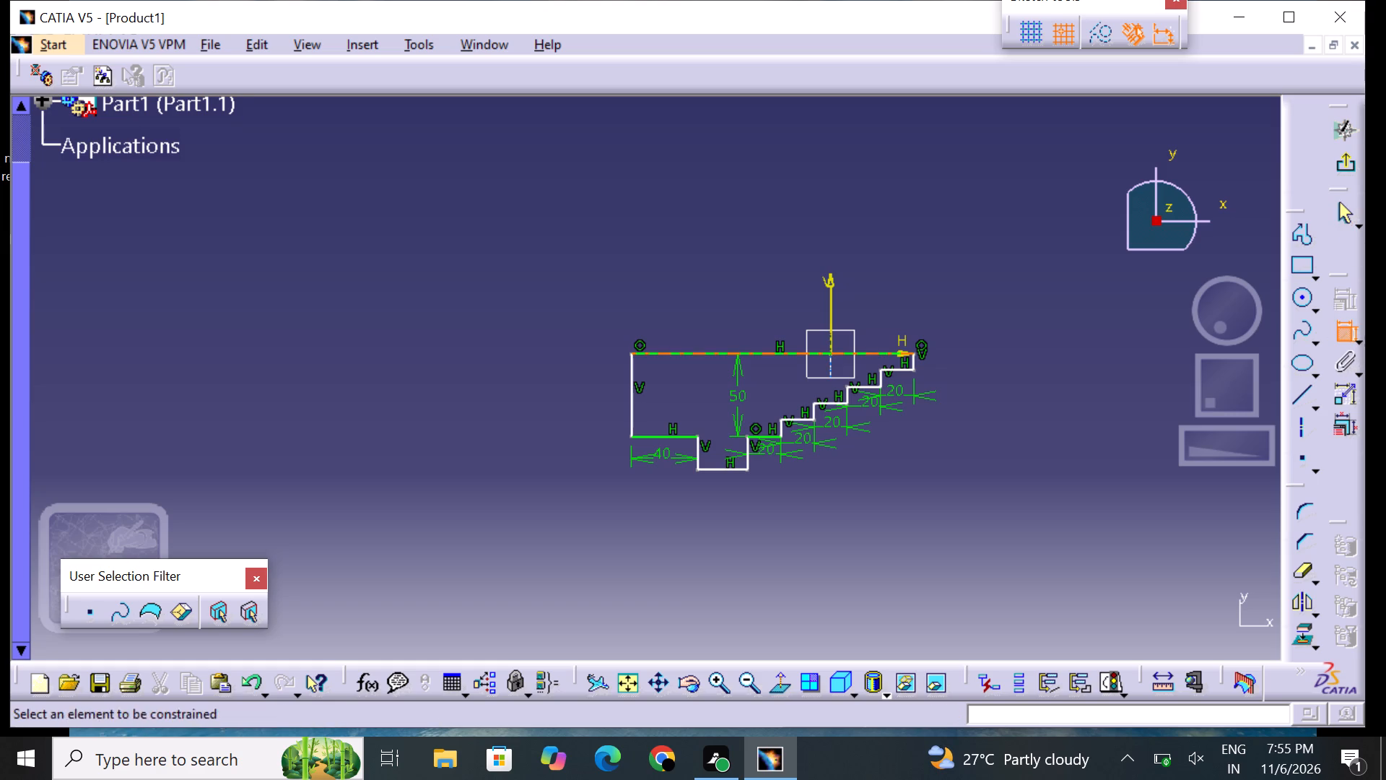
click(900, 355)
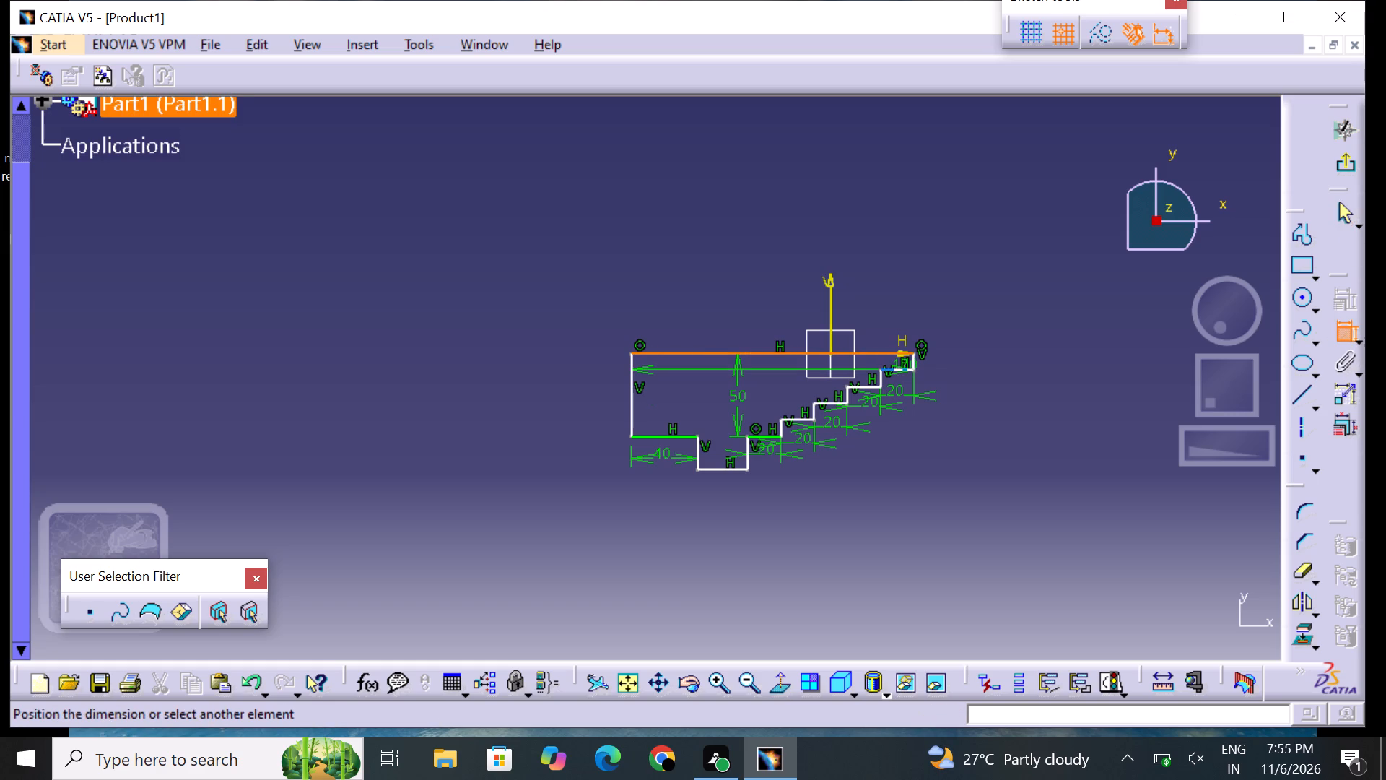
click(907, 369)
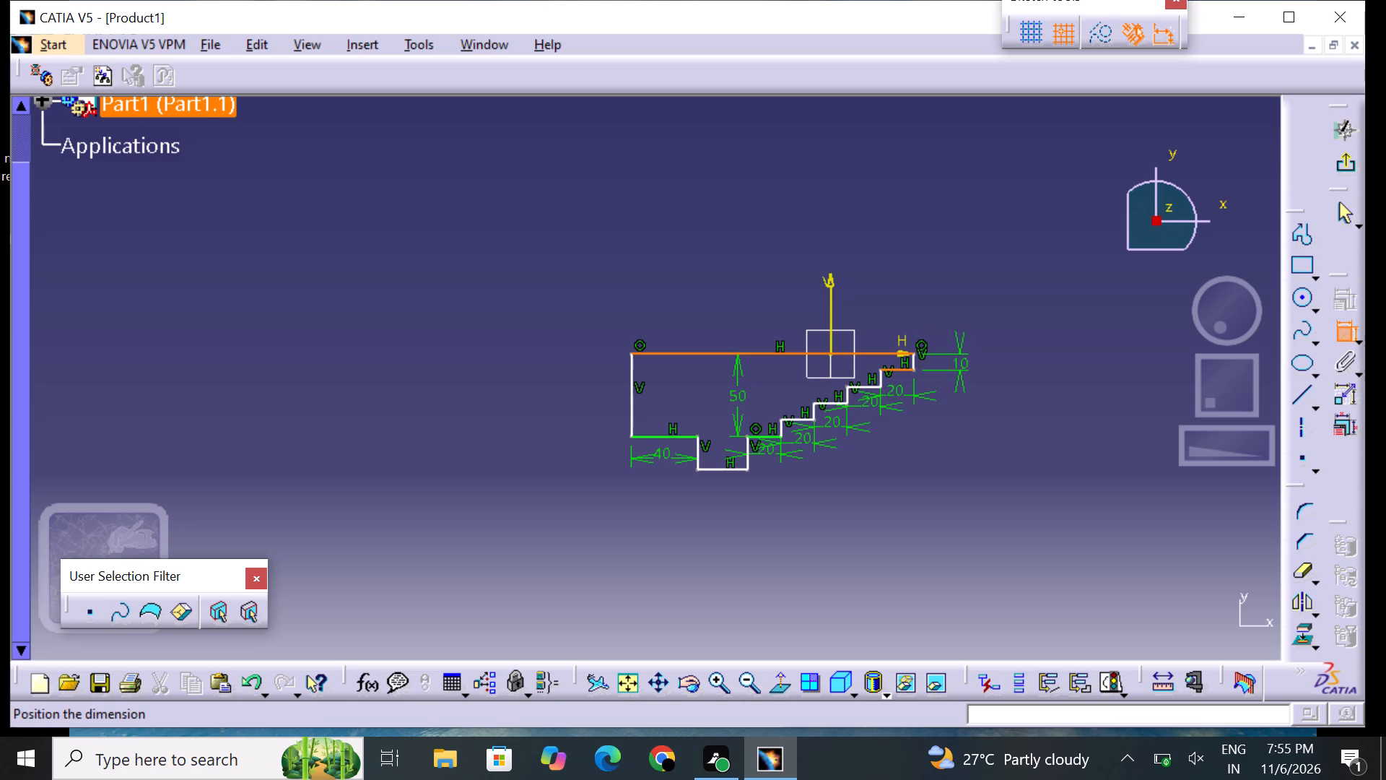
click(960, 365)
double_click(965, 357)
key(BackSpace)
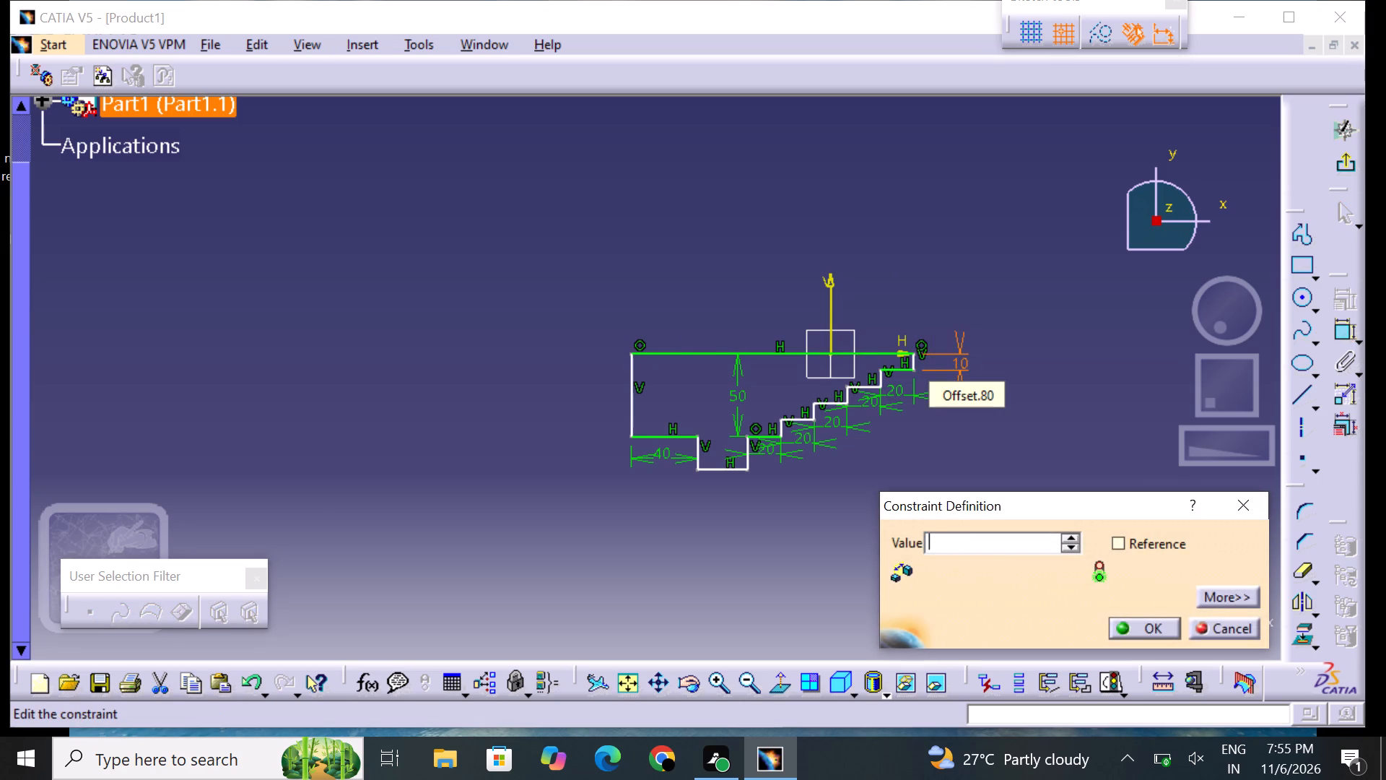
key(5)
key(Return)
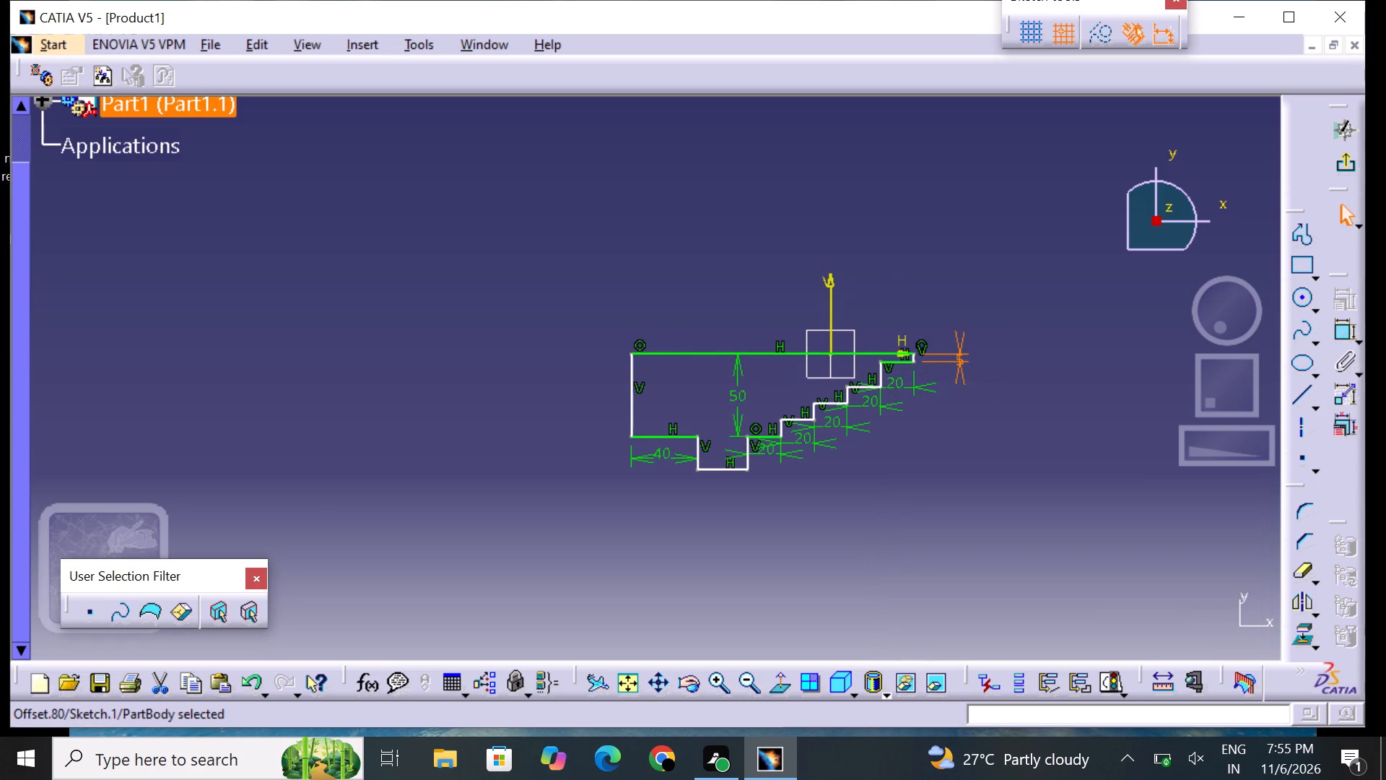
click(1109, 444)
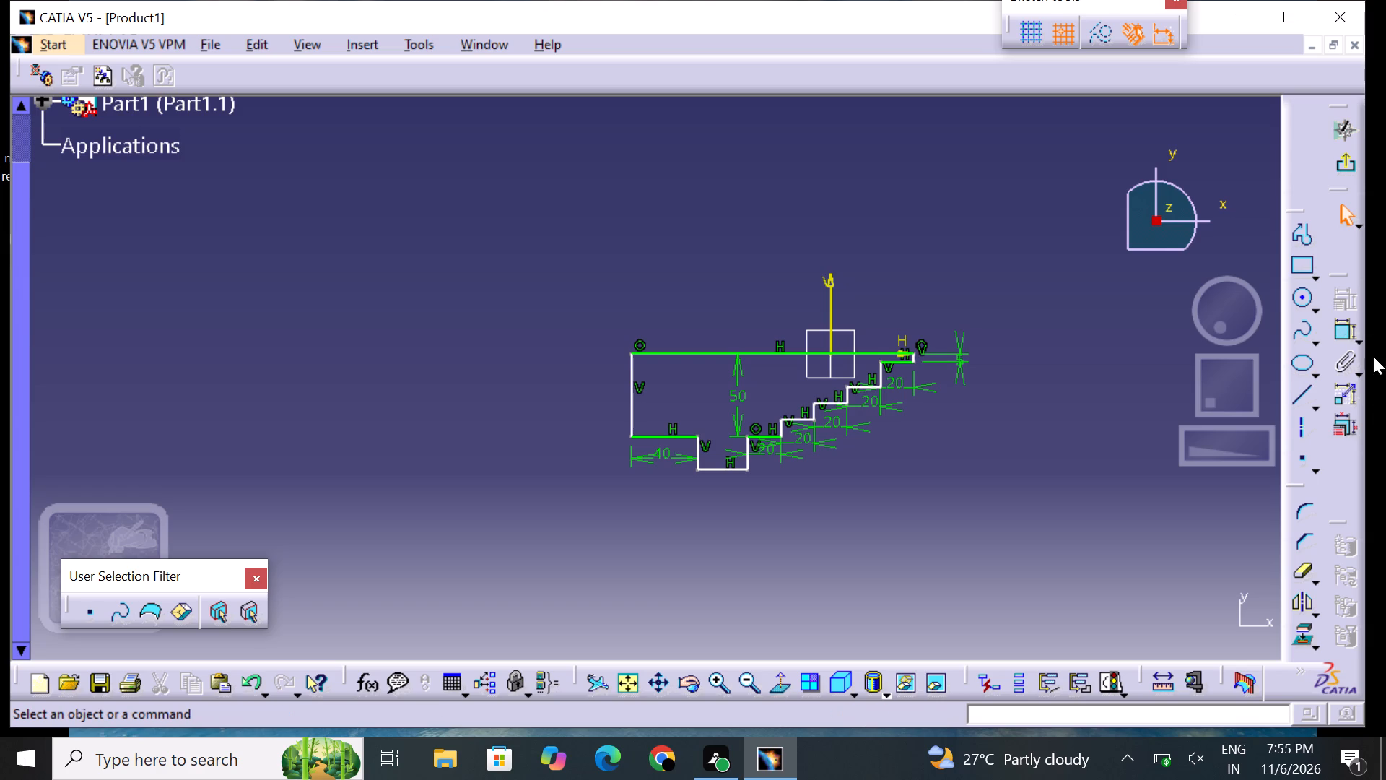
Dimension the vertical offset between the H-axis line and the fourth stair segment after the tooth, and set it to 10 mm.
click(1350, 336)
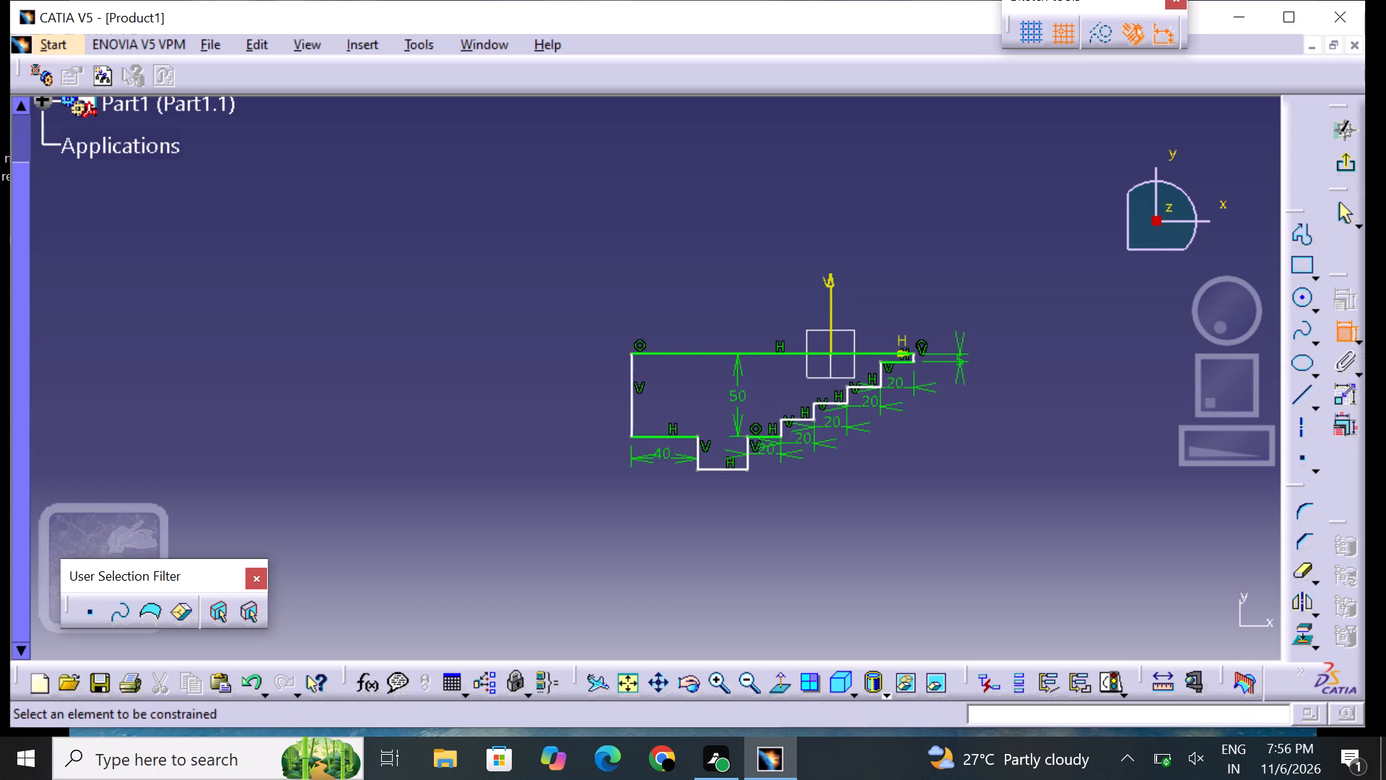
click(867, 353)
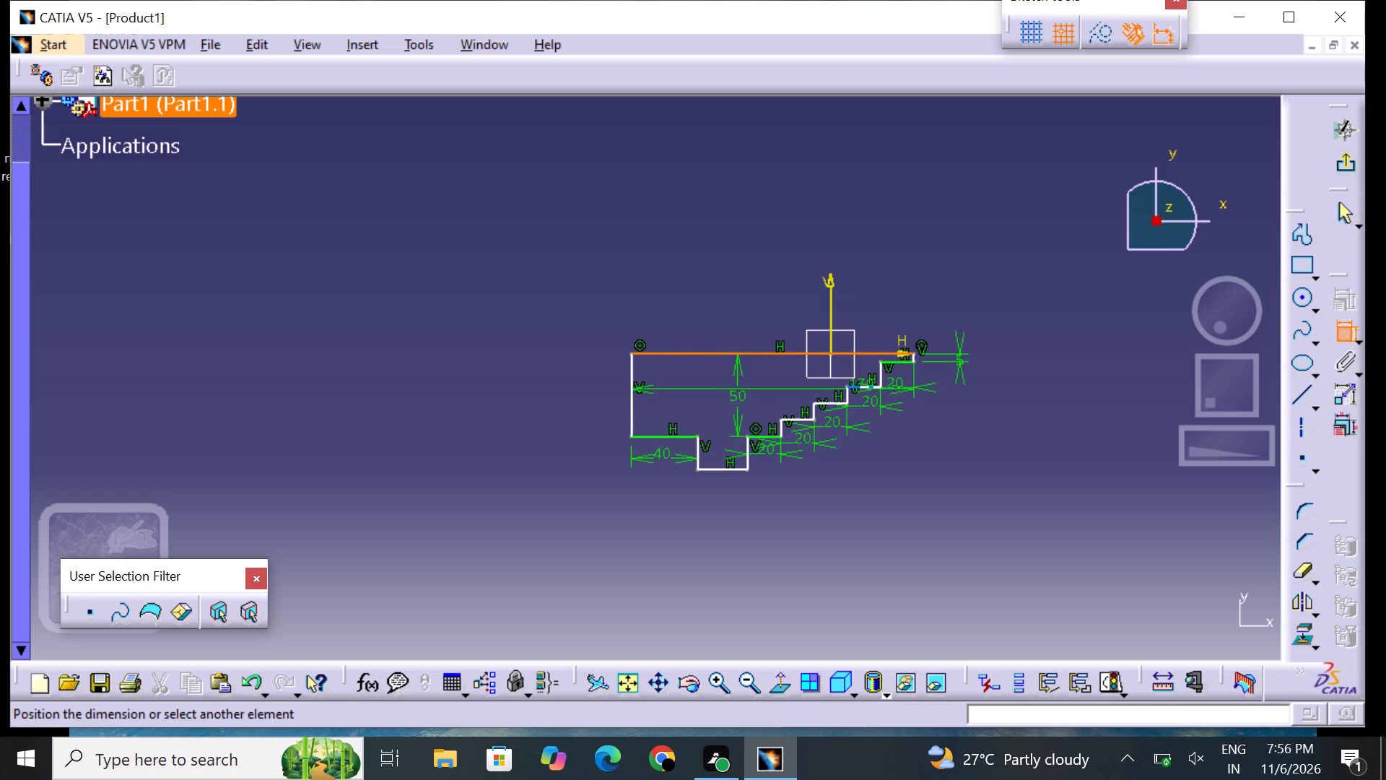
click(872, 388)
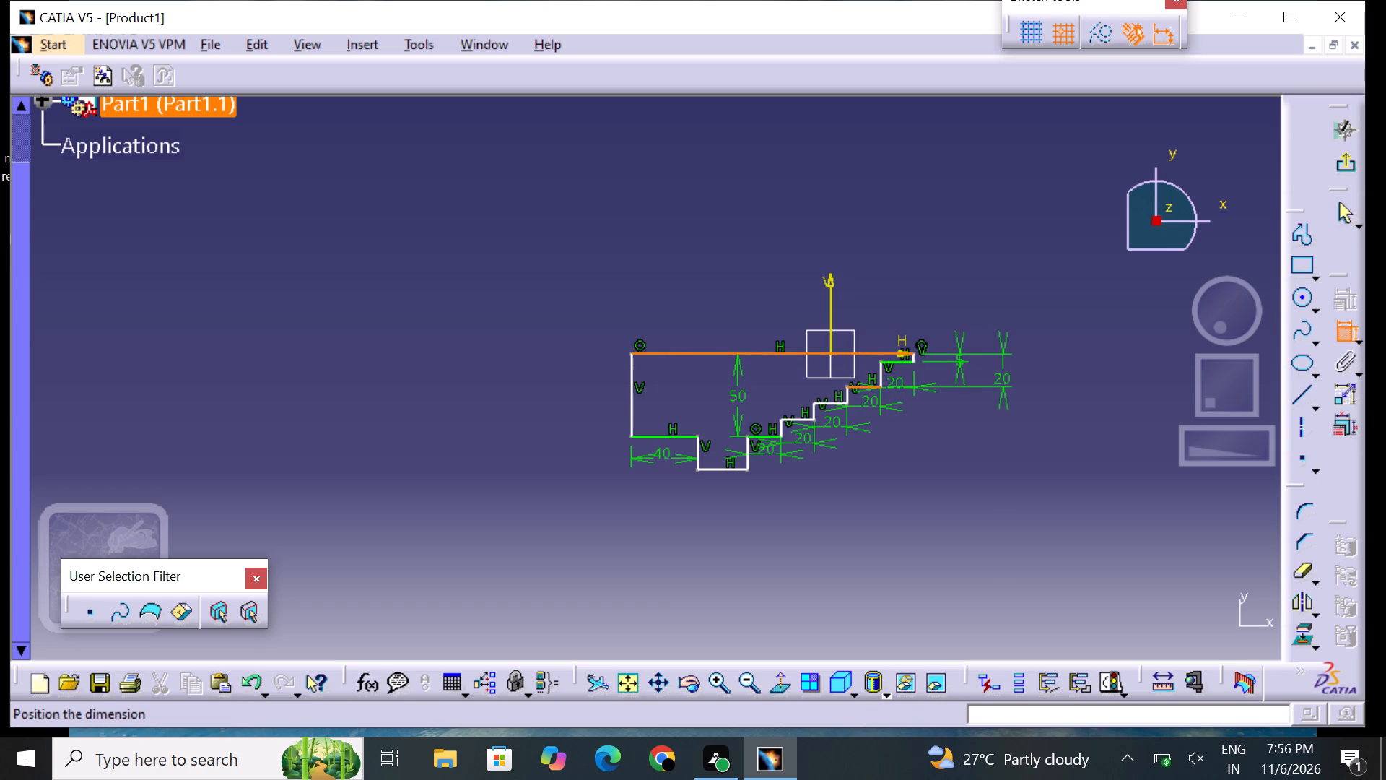
click(1008, 376)
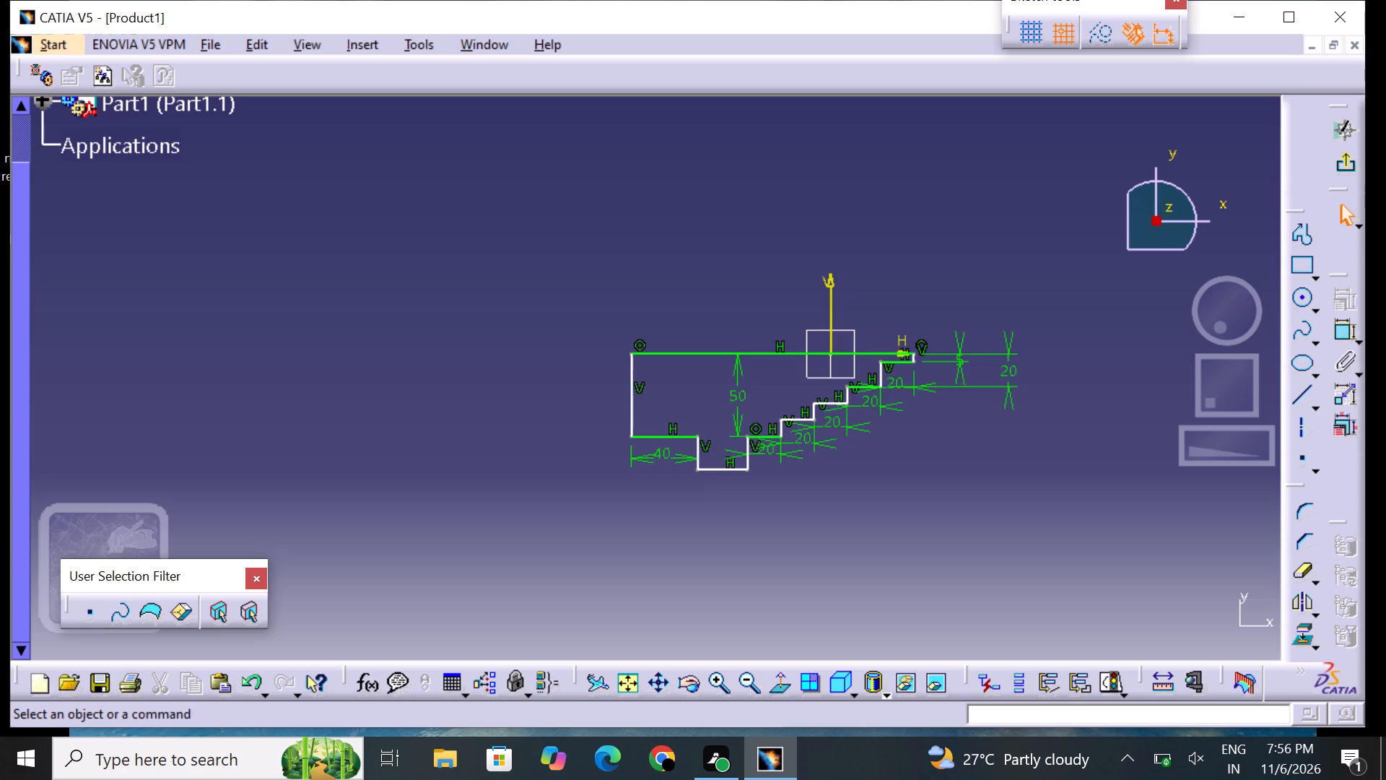
double_click(1008, 376)
key(BackSpace)
text(10)
key(Return)
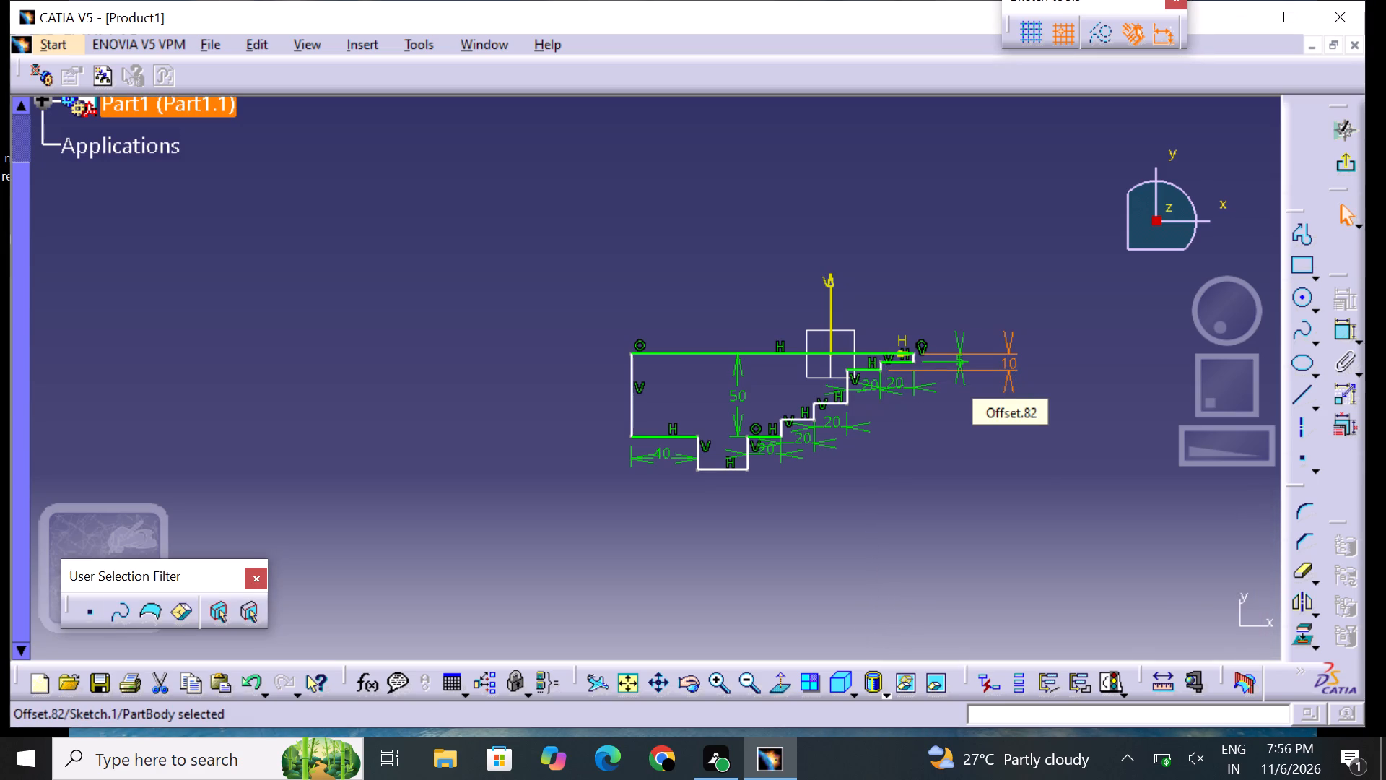
click(1036, 486)
Dimension the vertical offset between the H-axis line and the third stair segment after the tooth, and set it to 15 mm.
click(1343, 334)
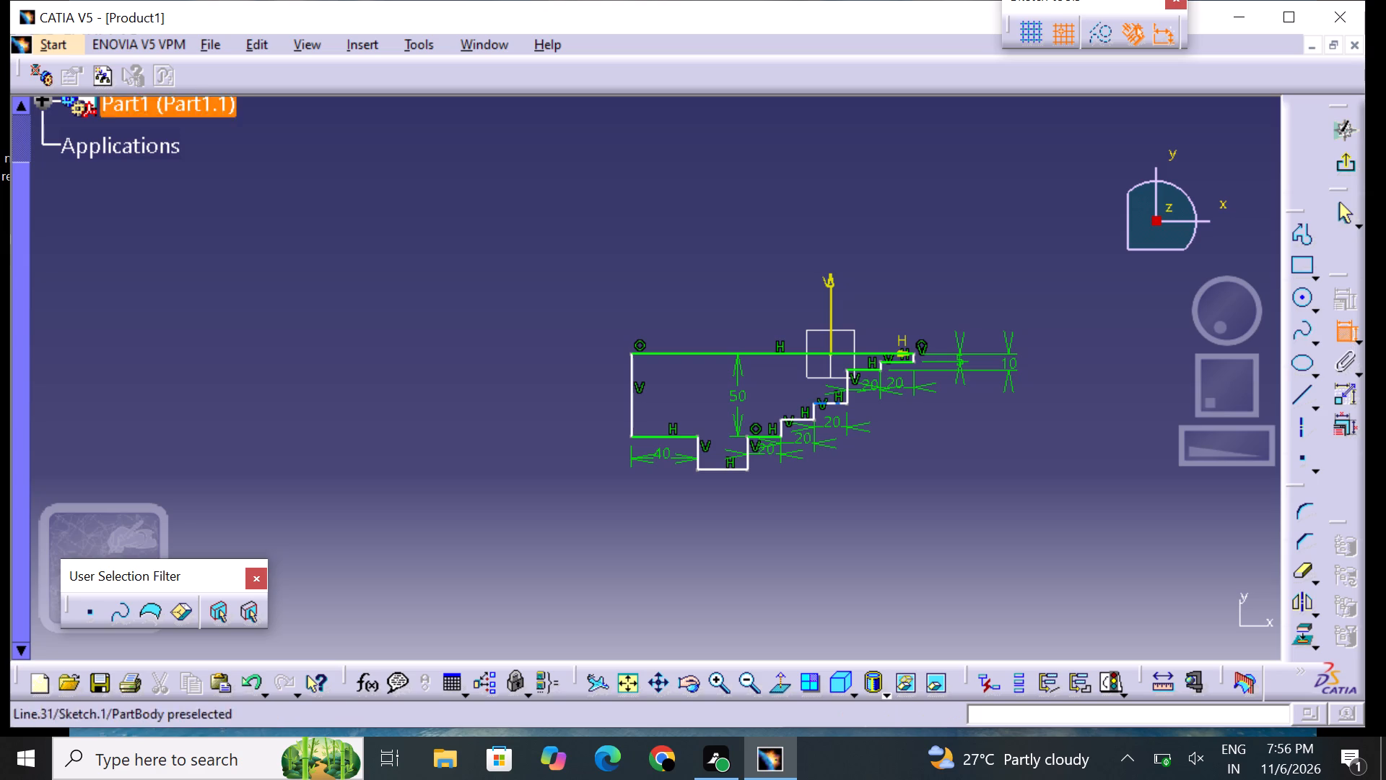
click(818, 353)
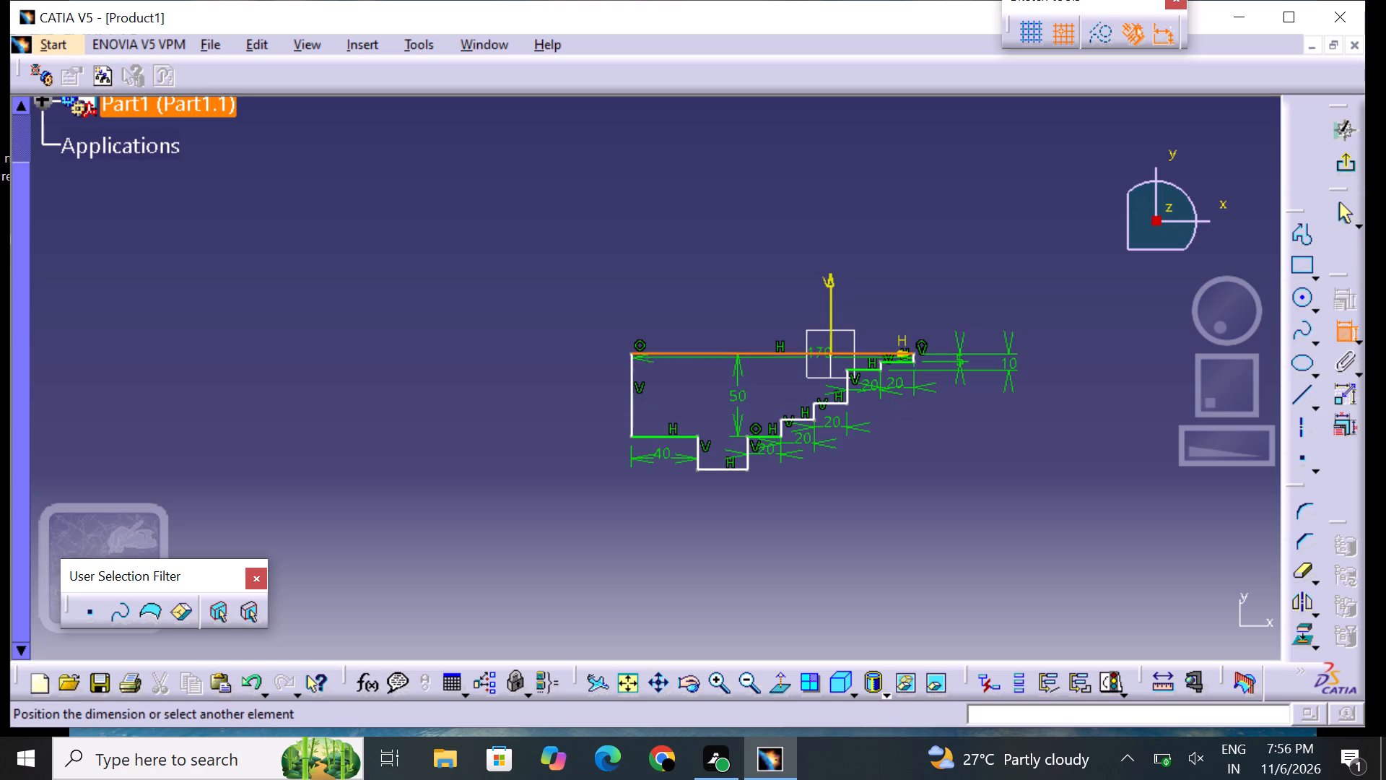
click(837, 404)
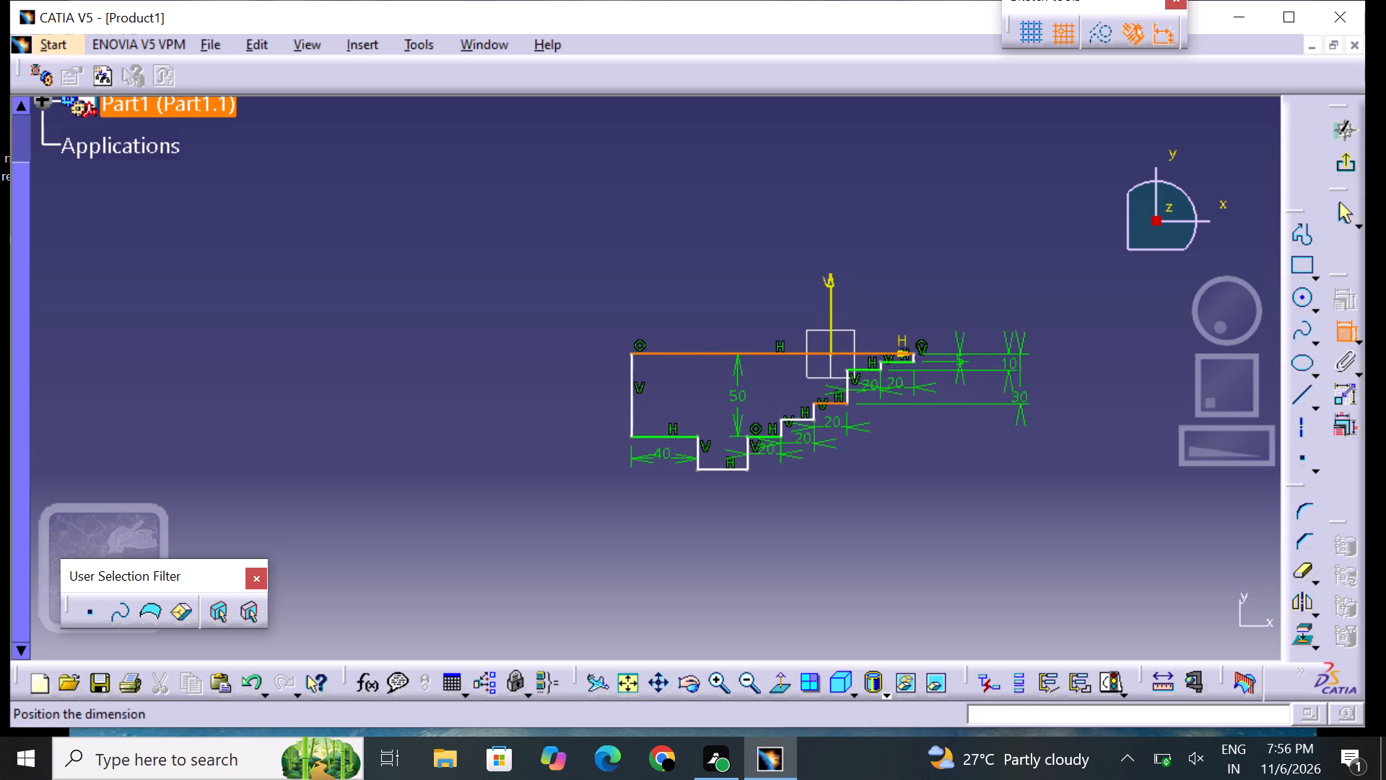
click(1032, 381)
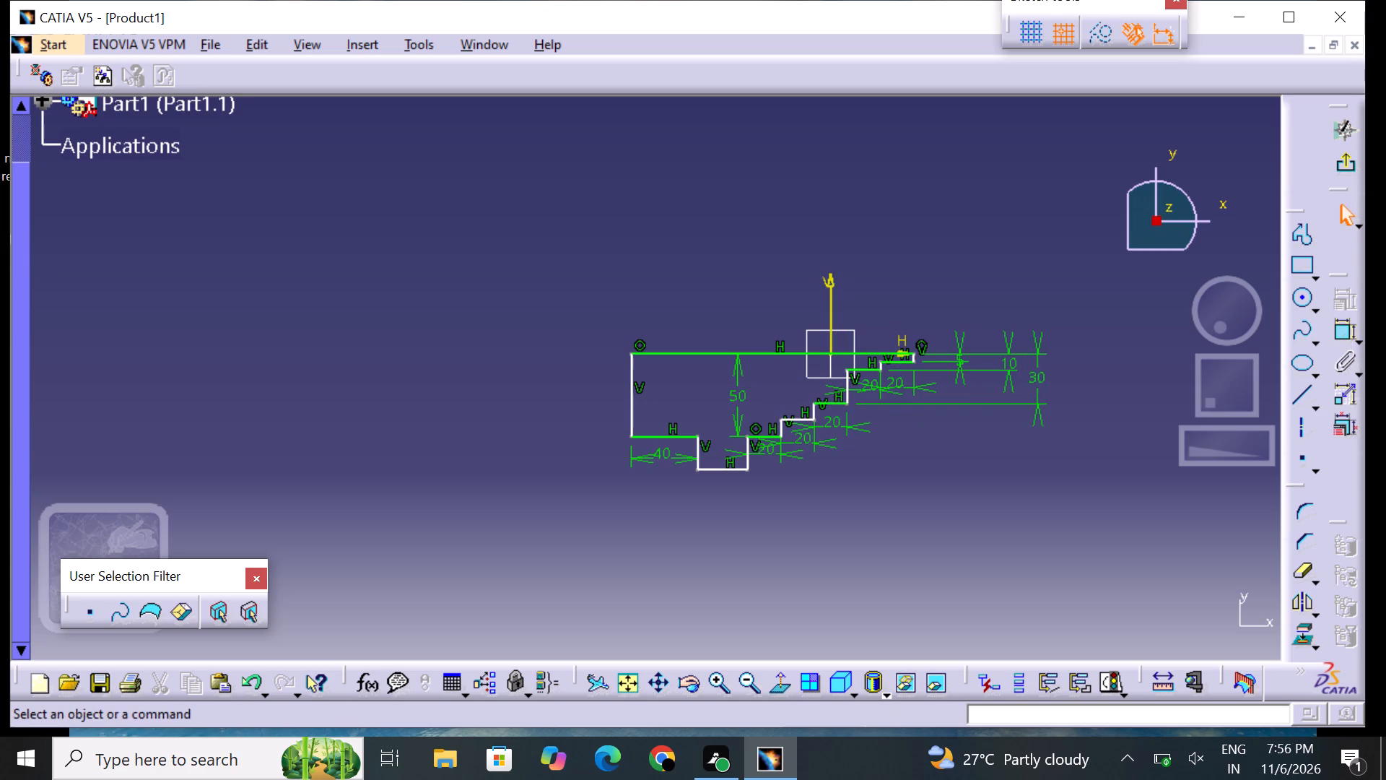
double_click(1032, 380)
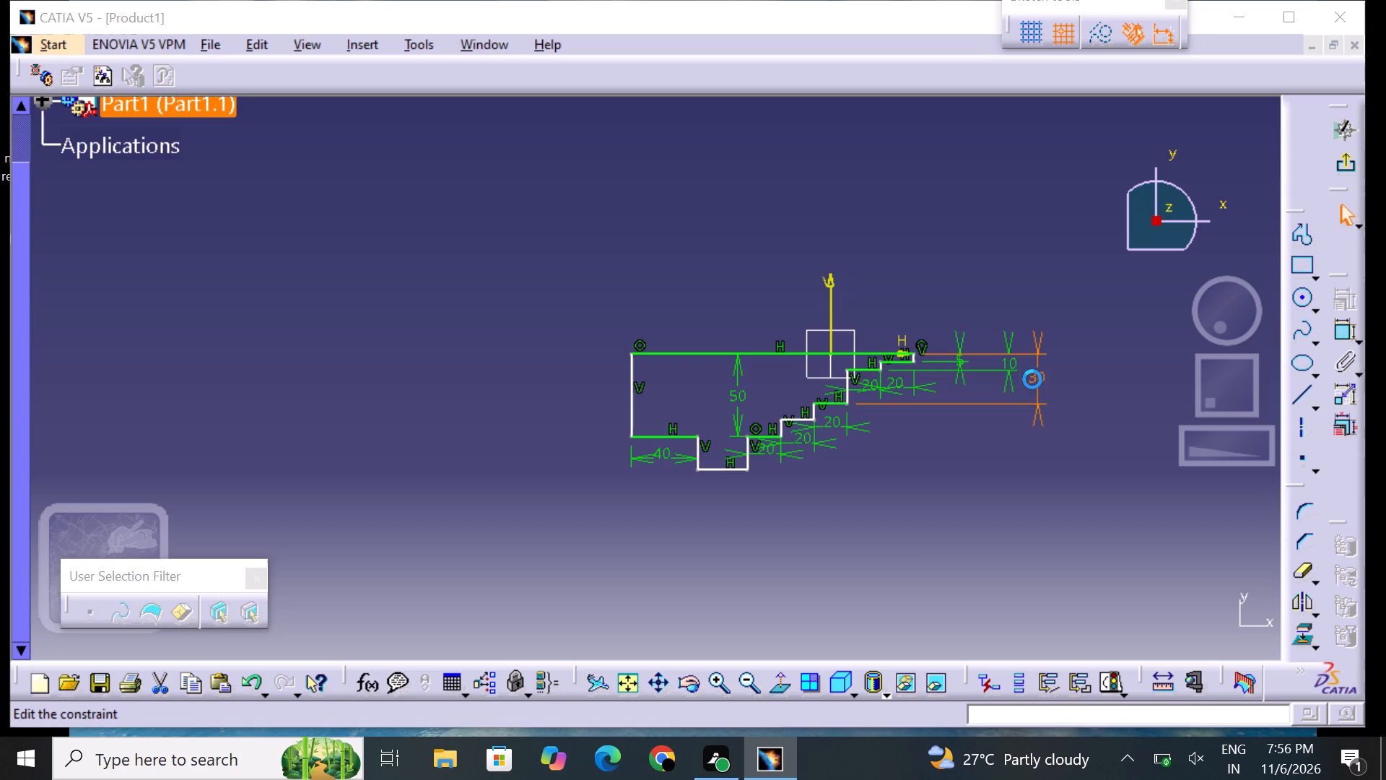
key(BackSpace)
text(15)
key(Return)
click(1038, 441)
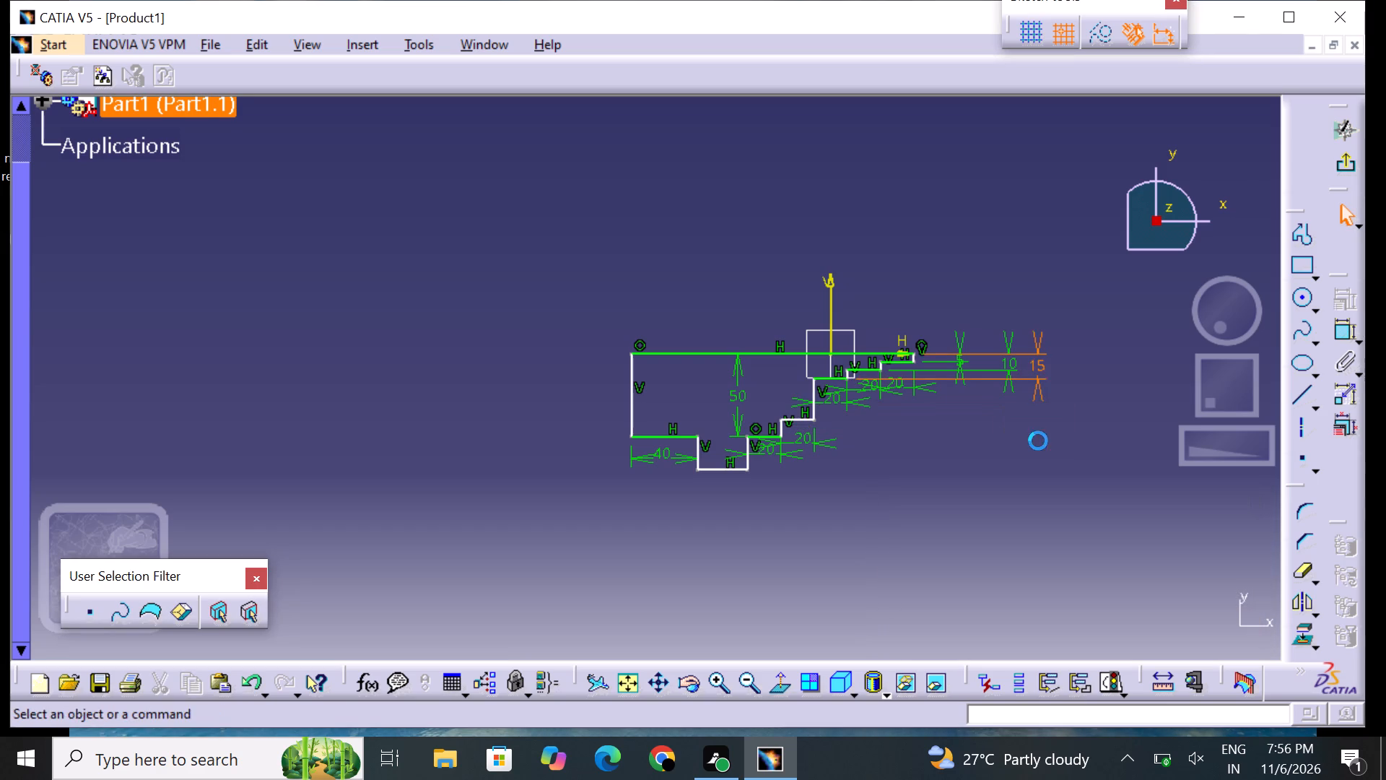
Dimension the vertical offset between the H-axis line and the second stair segment after the tooth, and set it to 20 mm.
click(1339, 336)
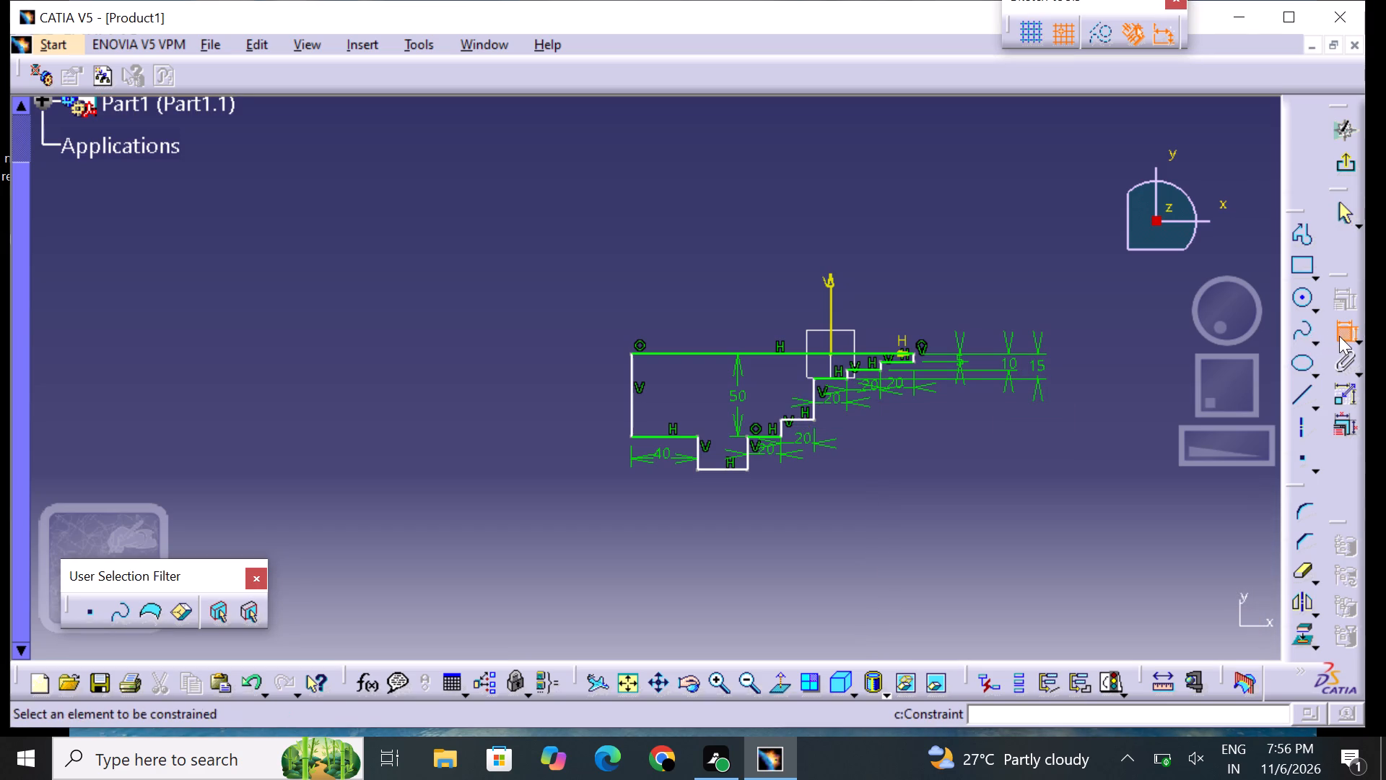
click(789, 351)
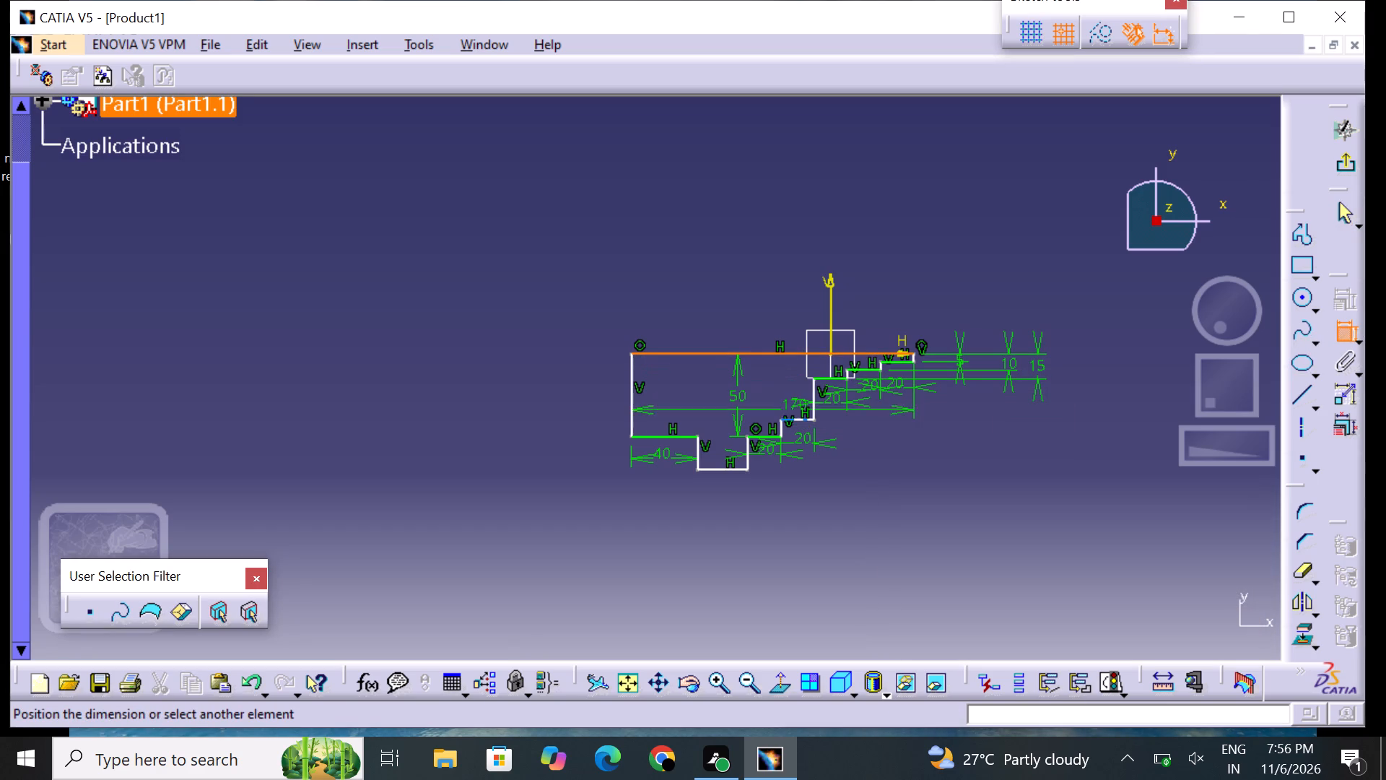
click(804, 420)
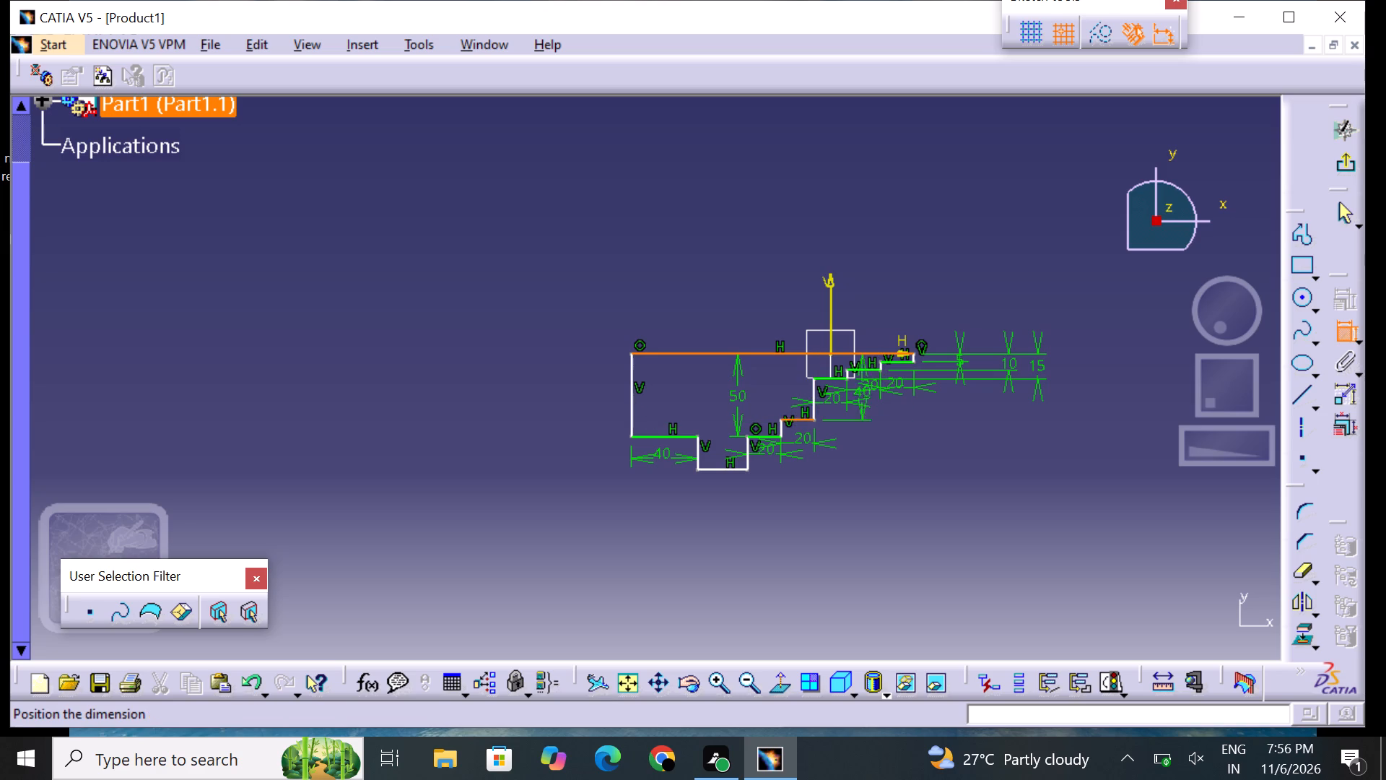
click(1070, 378)
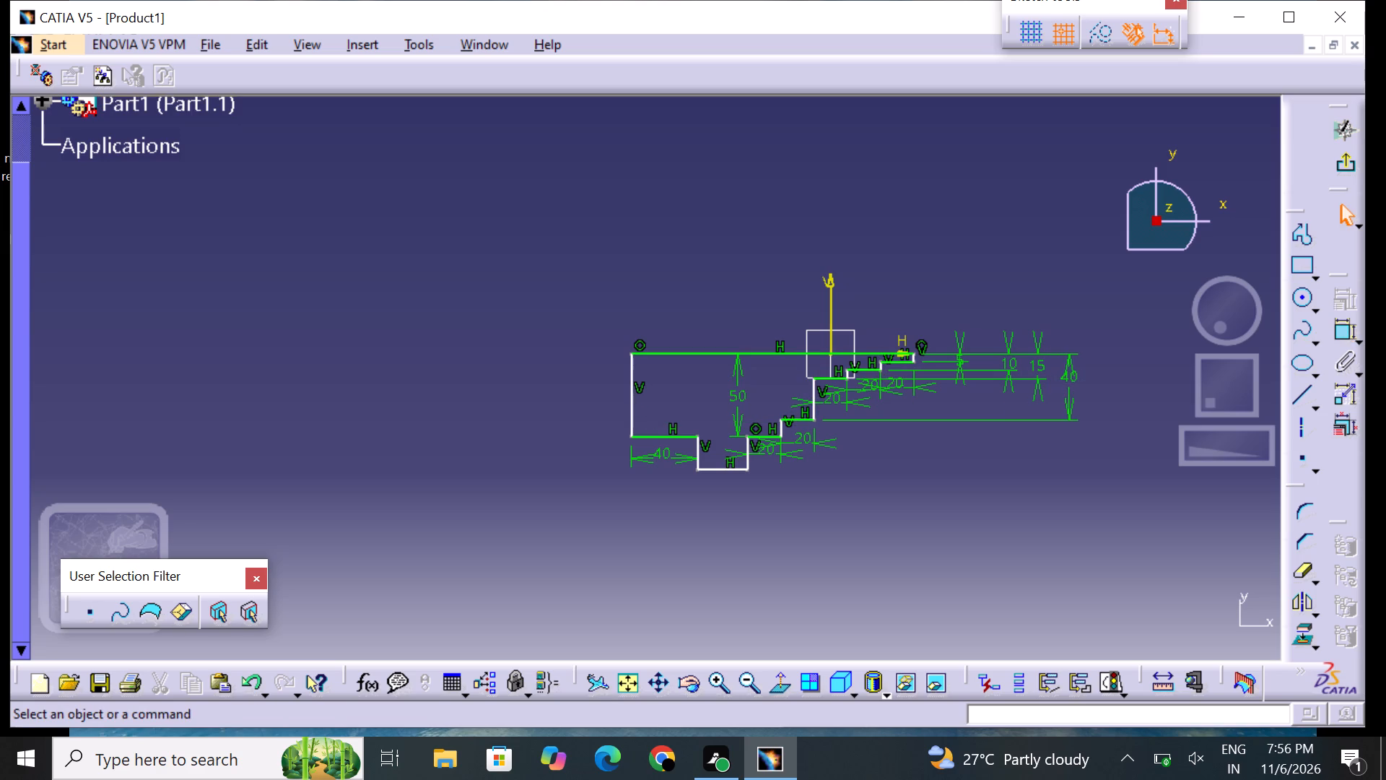
double_click(1071, 388)
key(BackSpace)
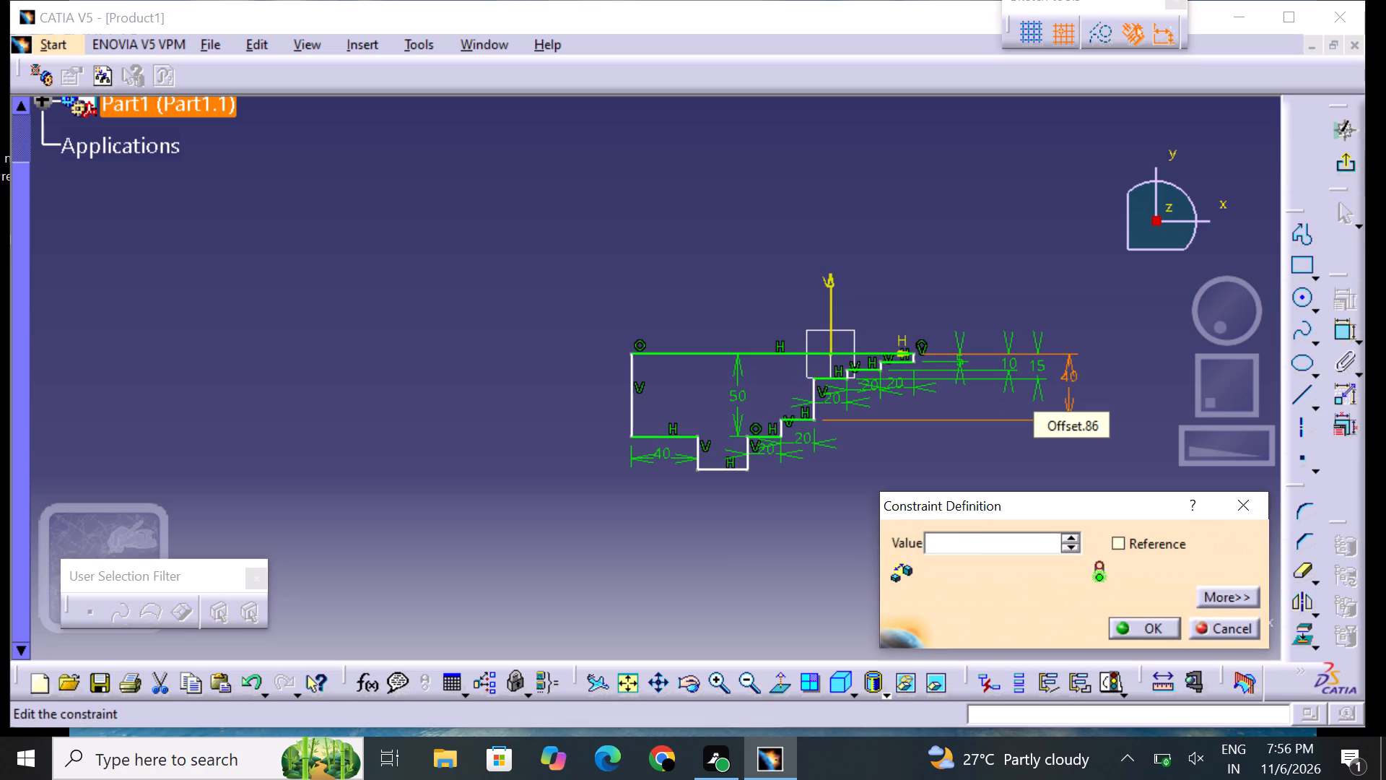
text(20)
key(Return)
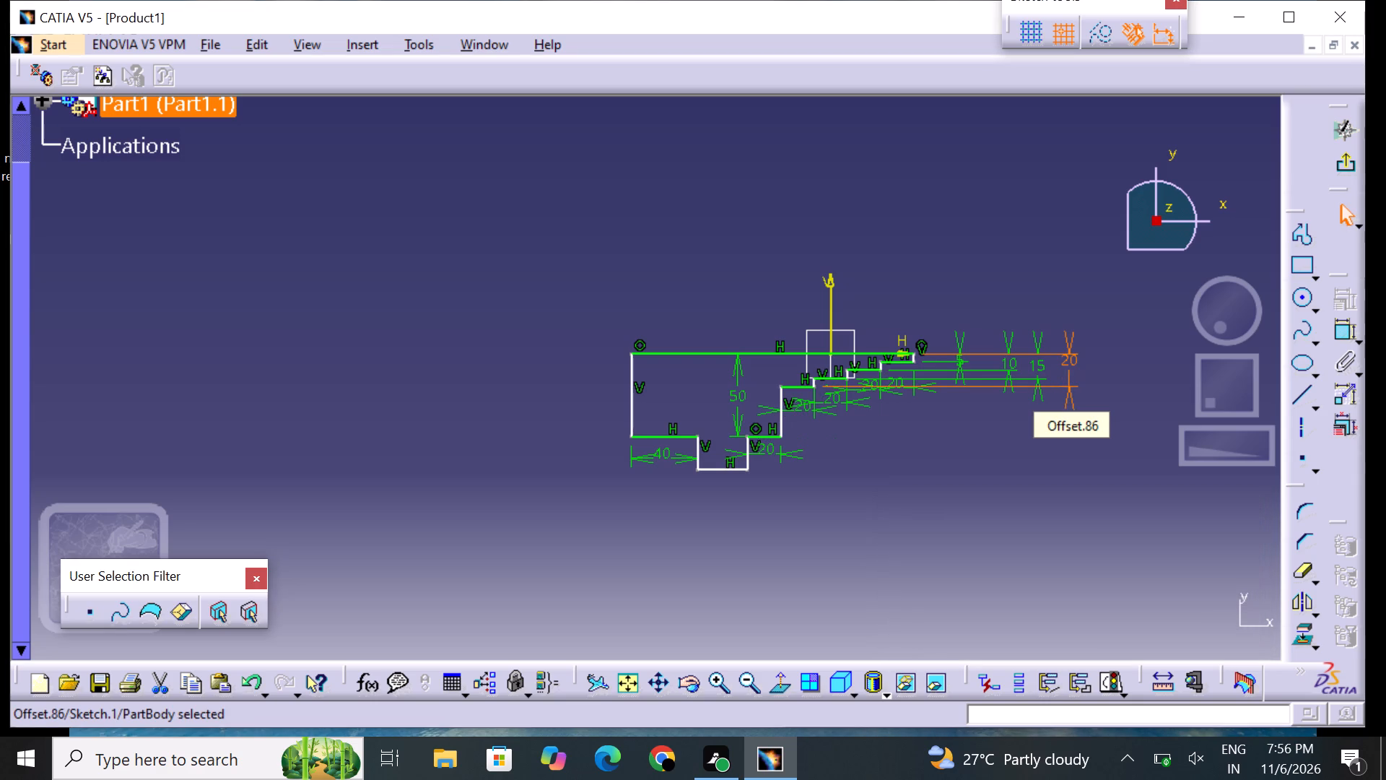
click(1024, 447)
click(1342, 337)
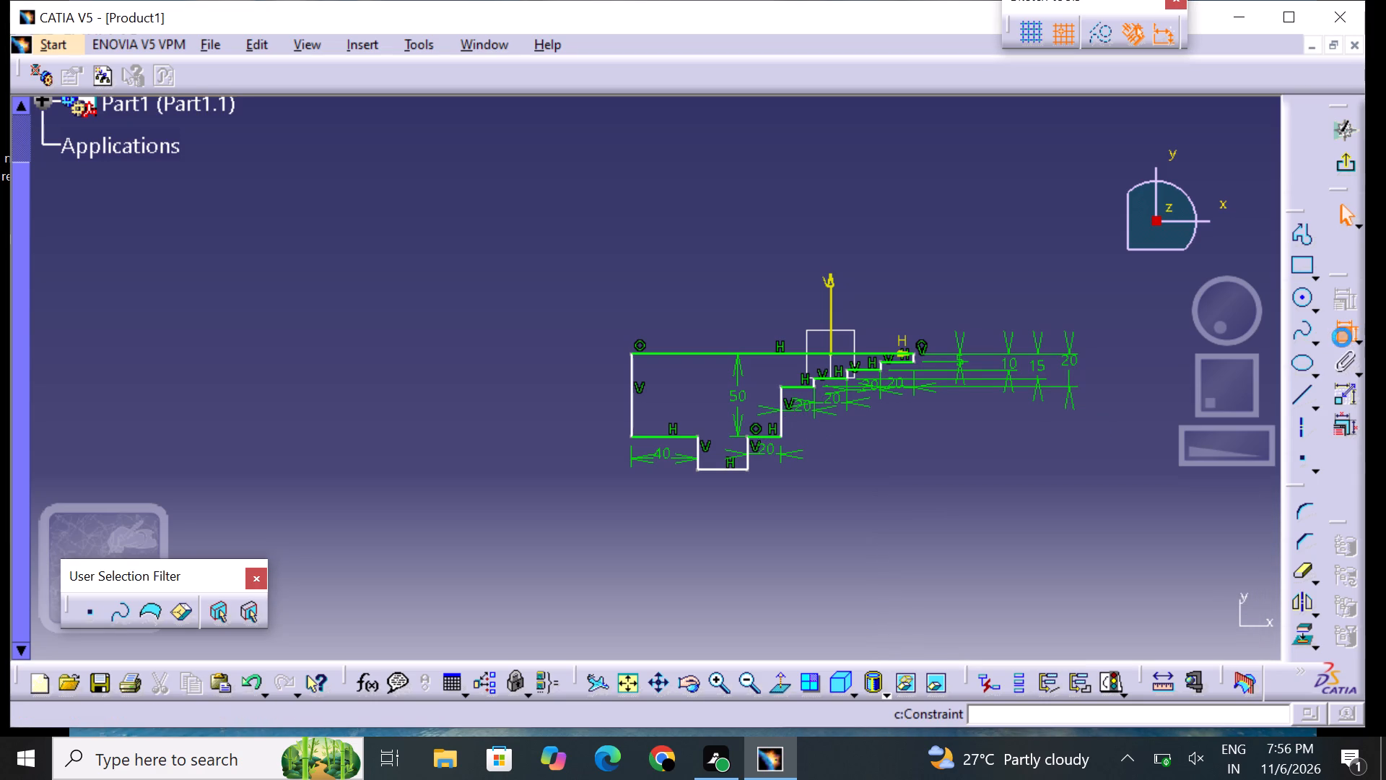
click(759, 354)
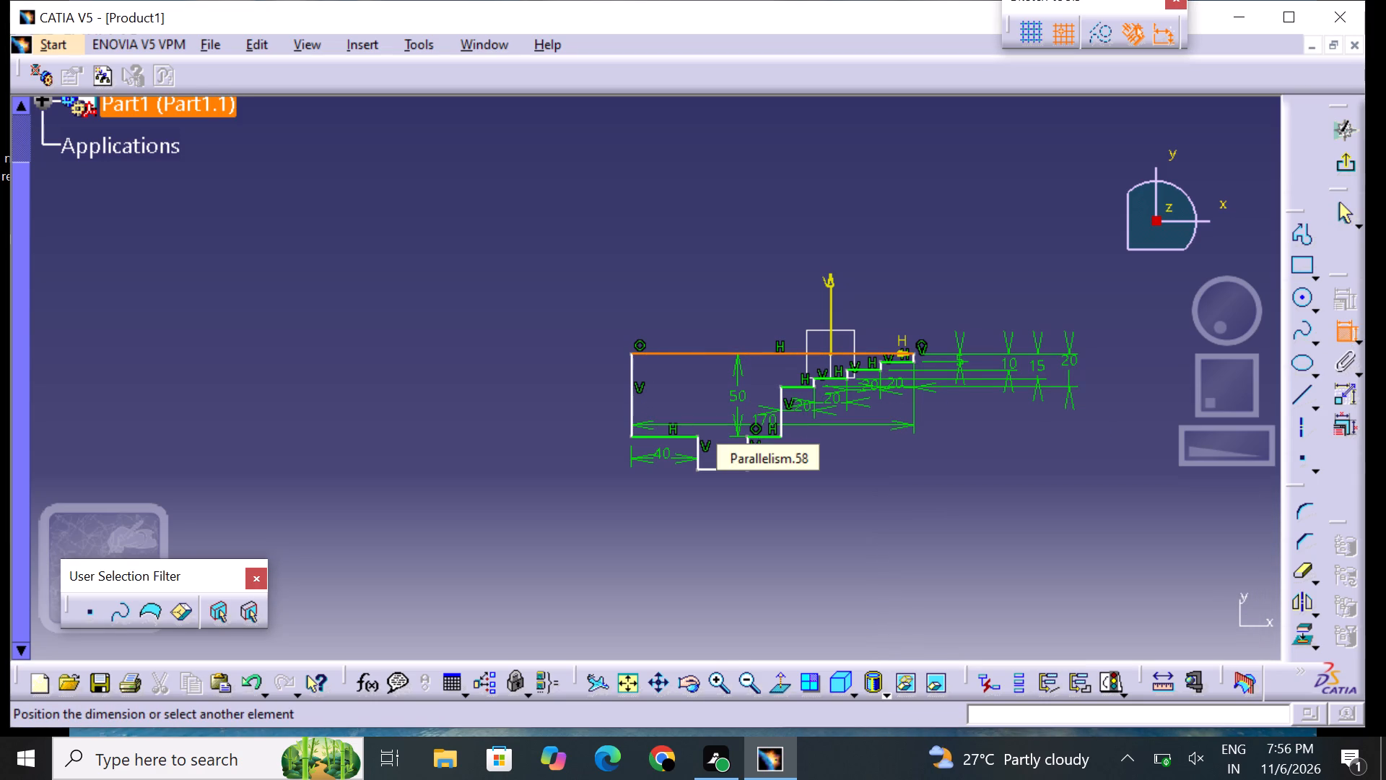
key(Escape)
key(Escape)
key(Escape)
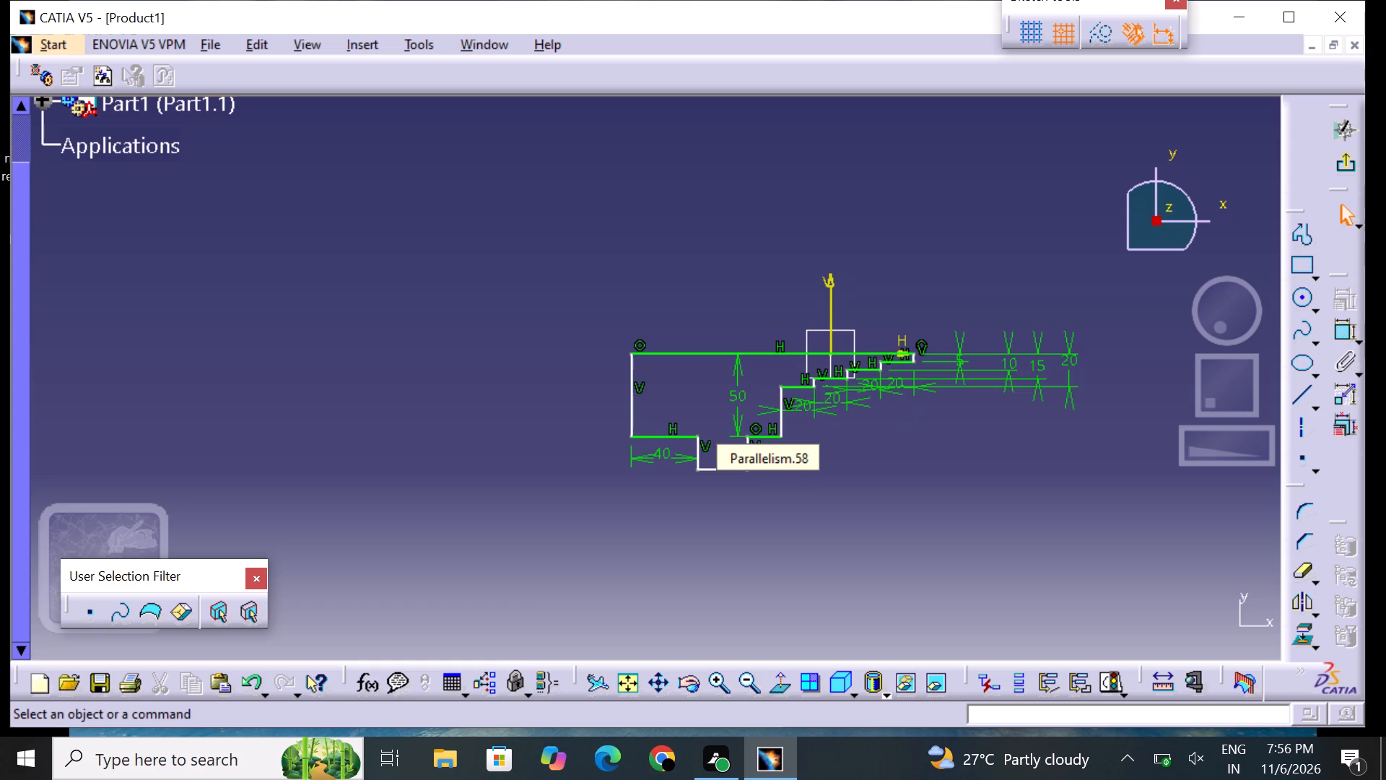
Move the first stair segment's existing offset dimension outside the profile, beyond the 20 mm offset, and set it to 25 mm.
drag(736, 399, 910, 423)
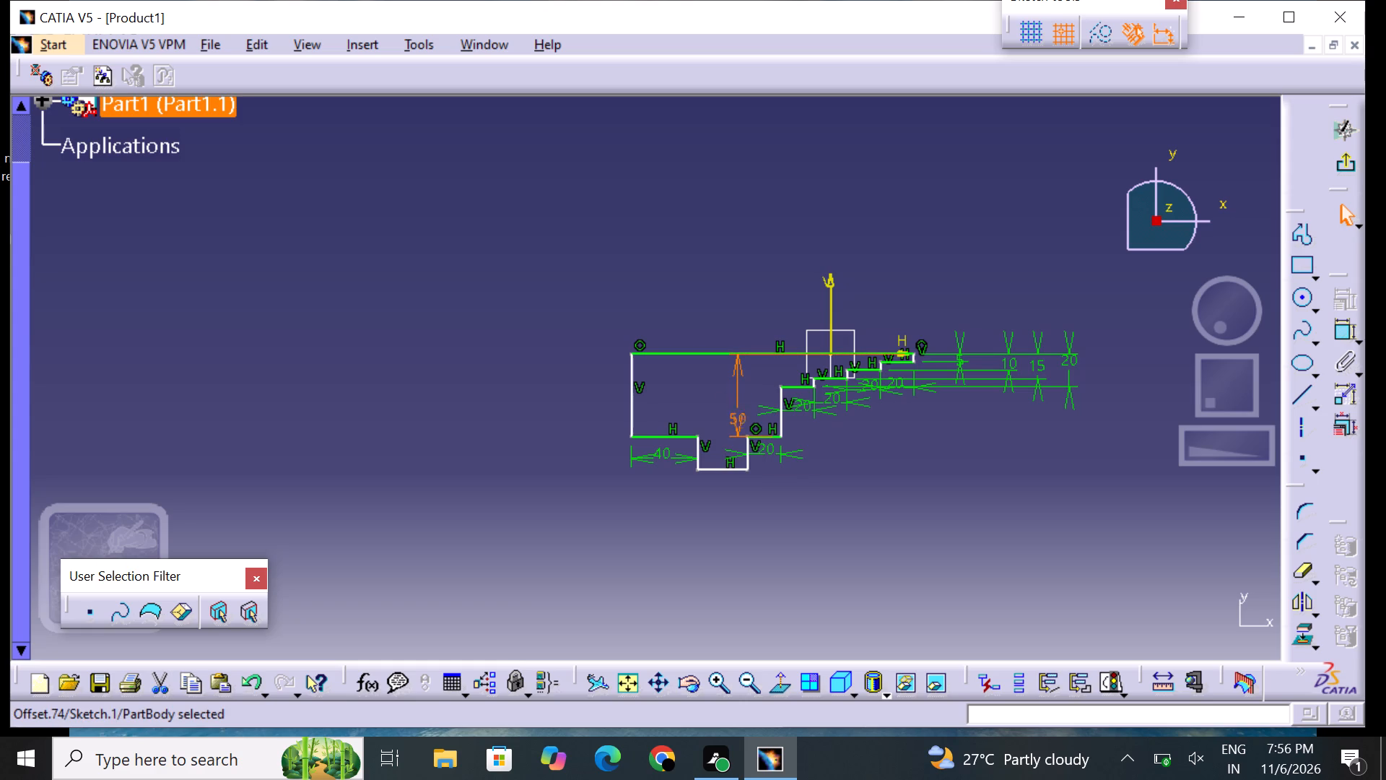
drag(910, 423, 751, 424)
drag(731, 418, 753, 407)
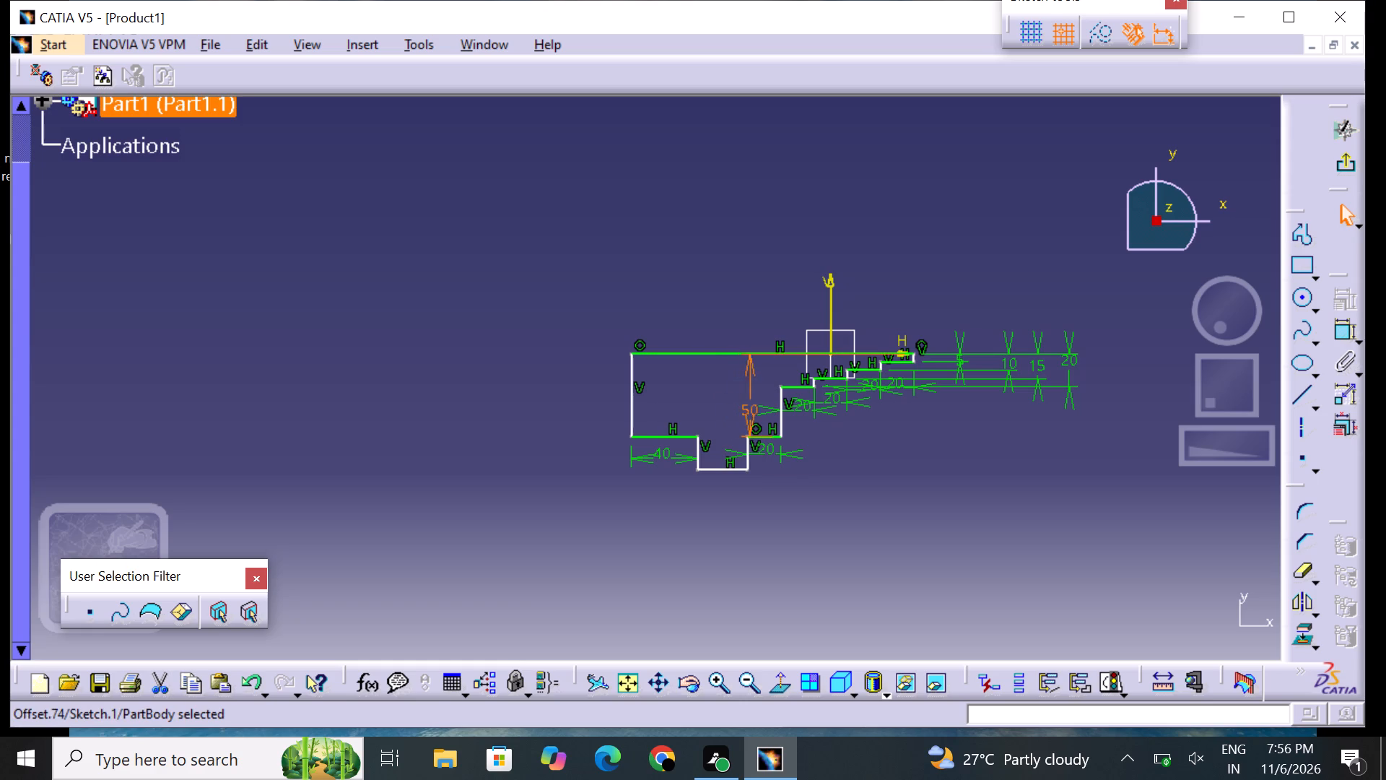
drag(753, 407, 1102, 394)
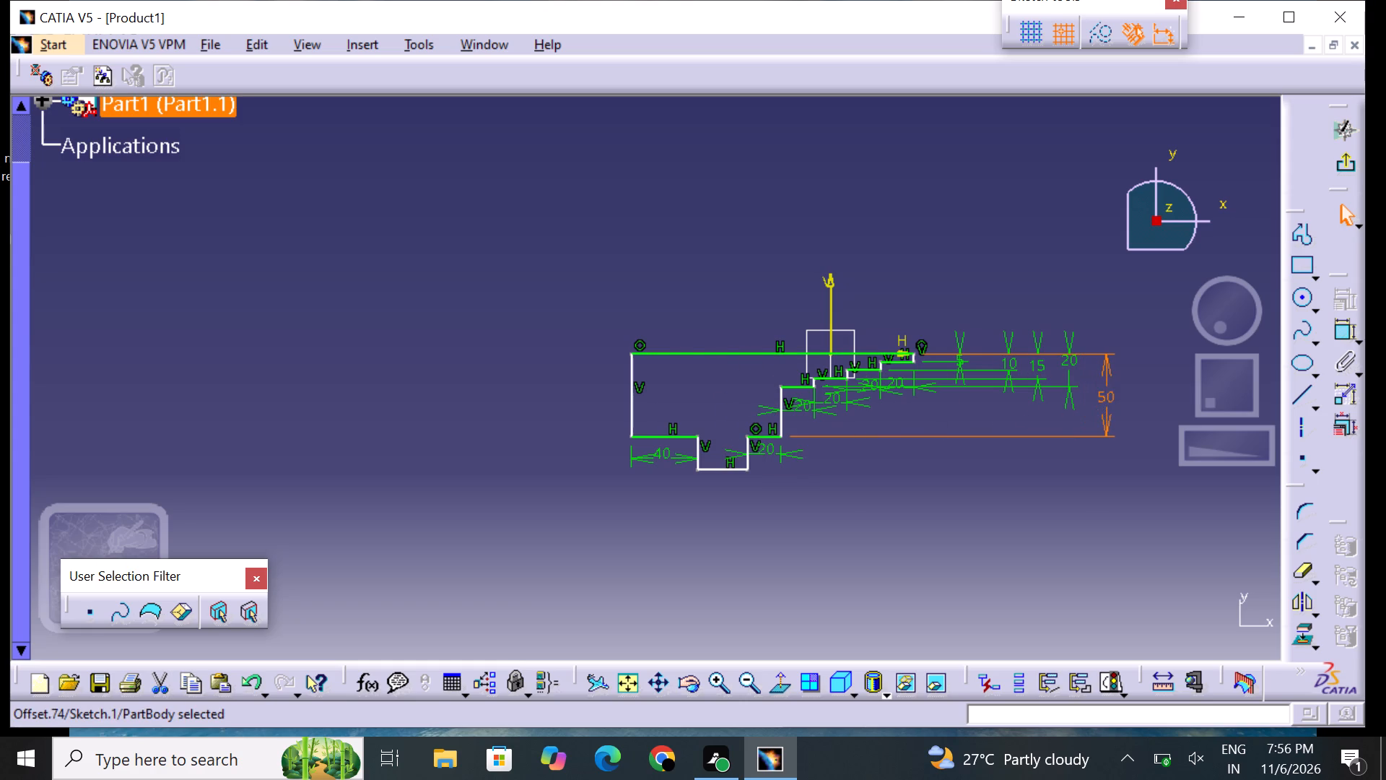
double_click(1104, 405)
key(BackSpace)
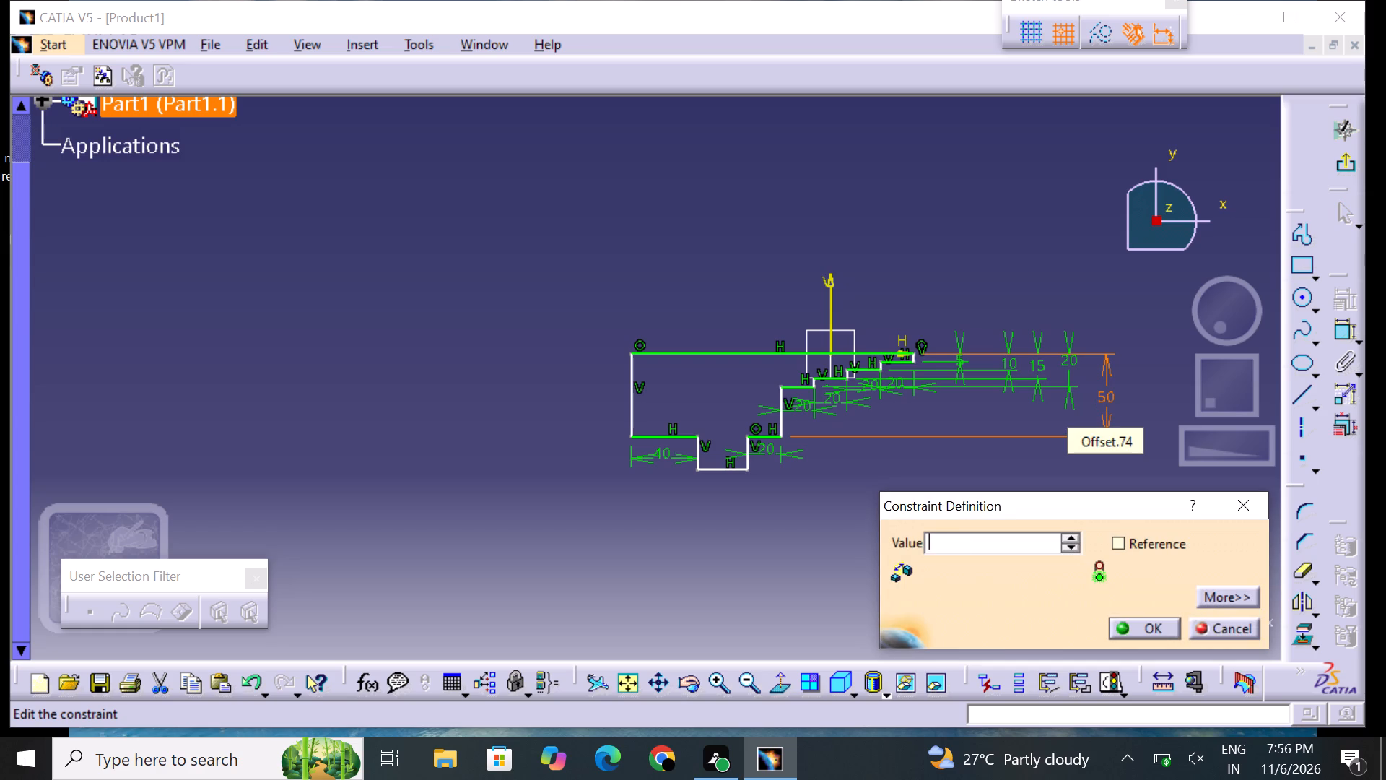
text(25)
key(Return)
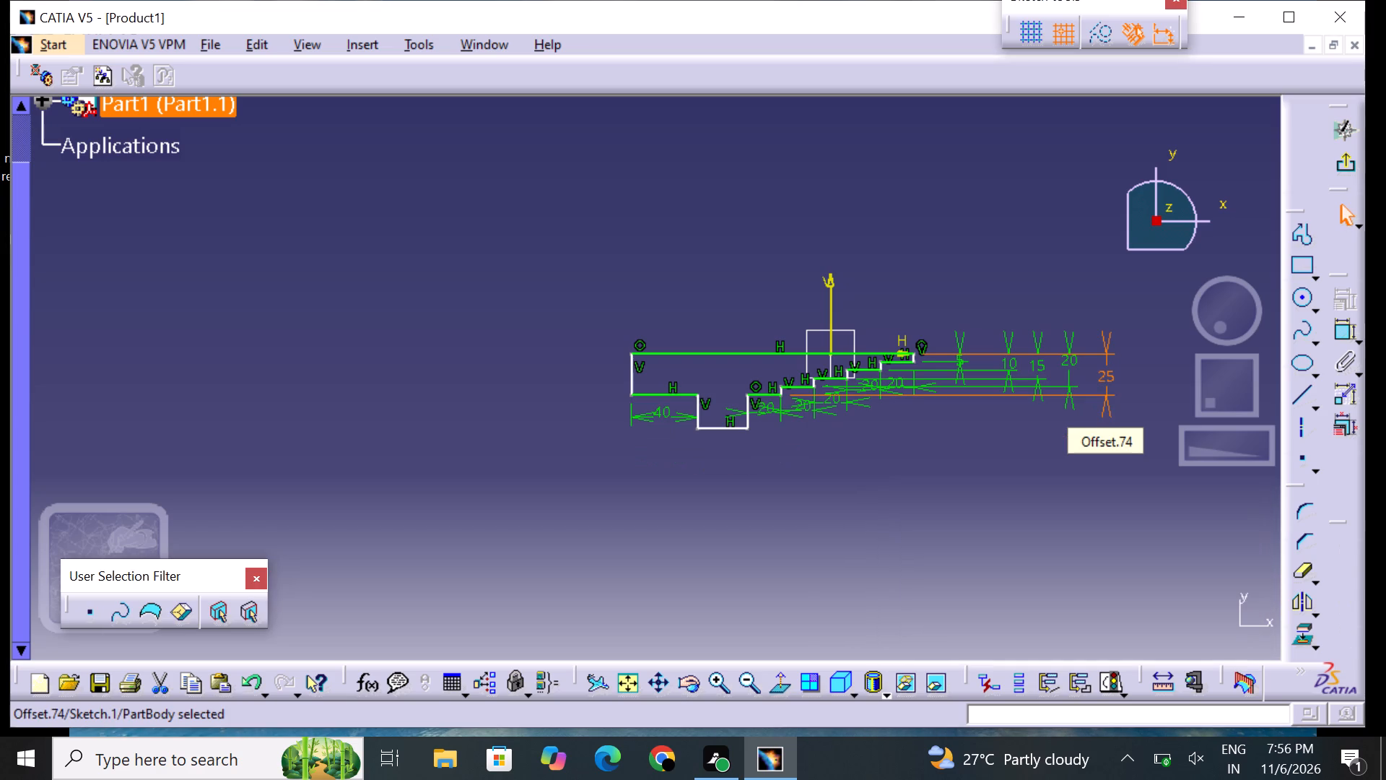
click(845, 461)
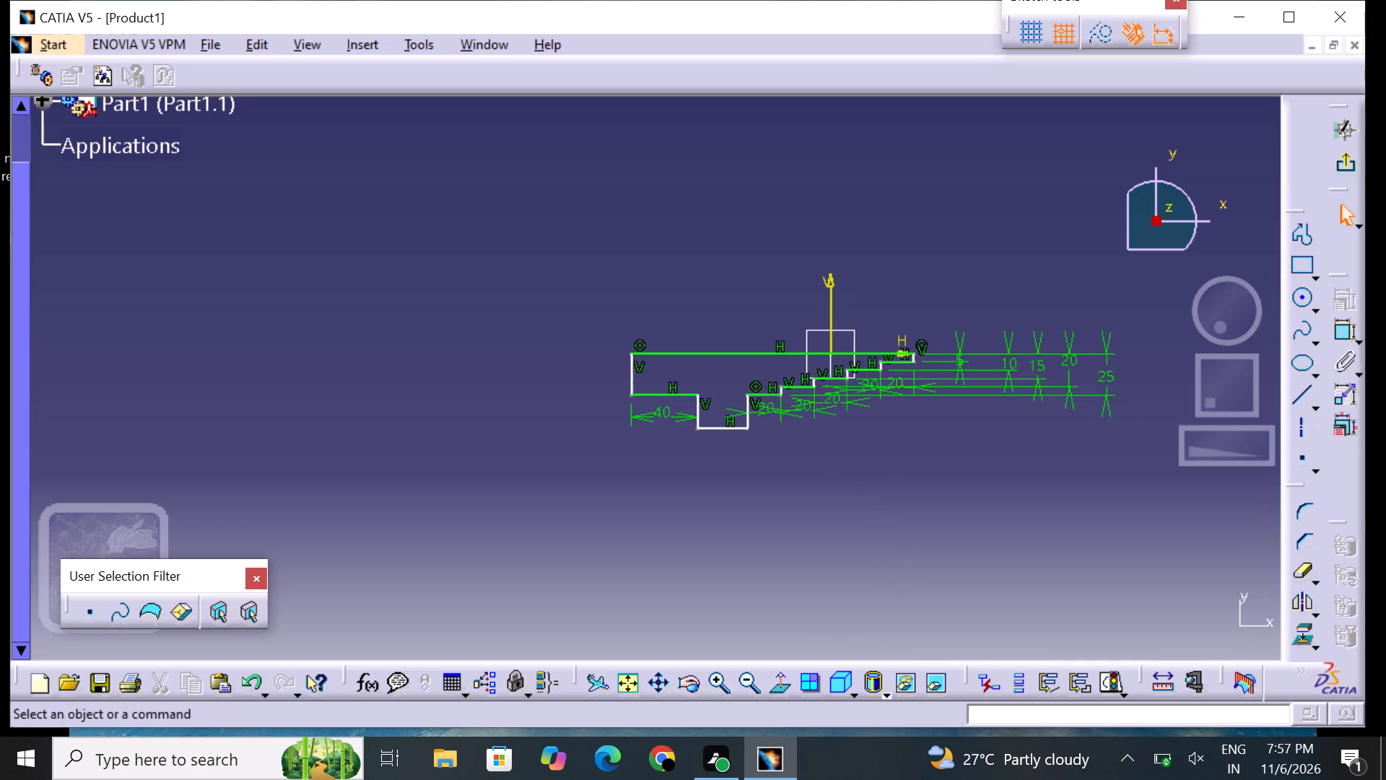
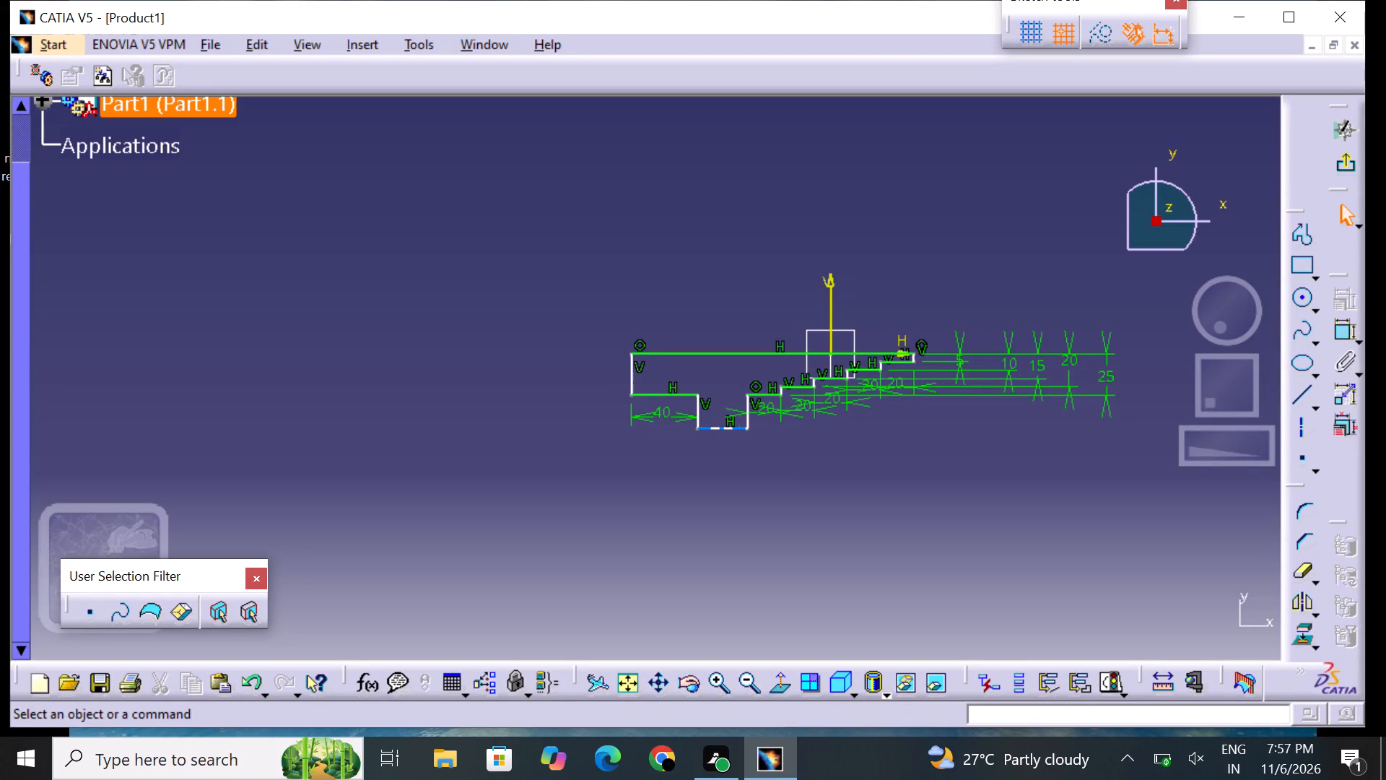
Reposition the tooth's bottom edge to about 50 mm below the H-axis line.
drag(731, 429, 728, 444)
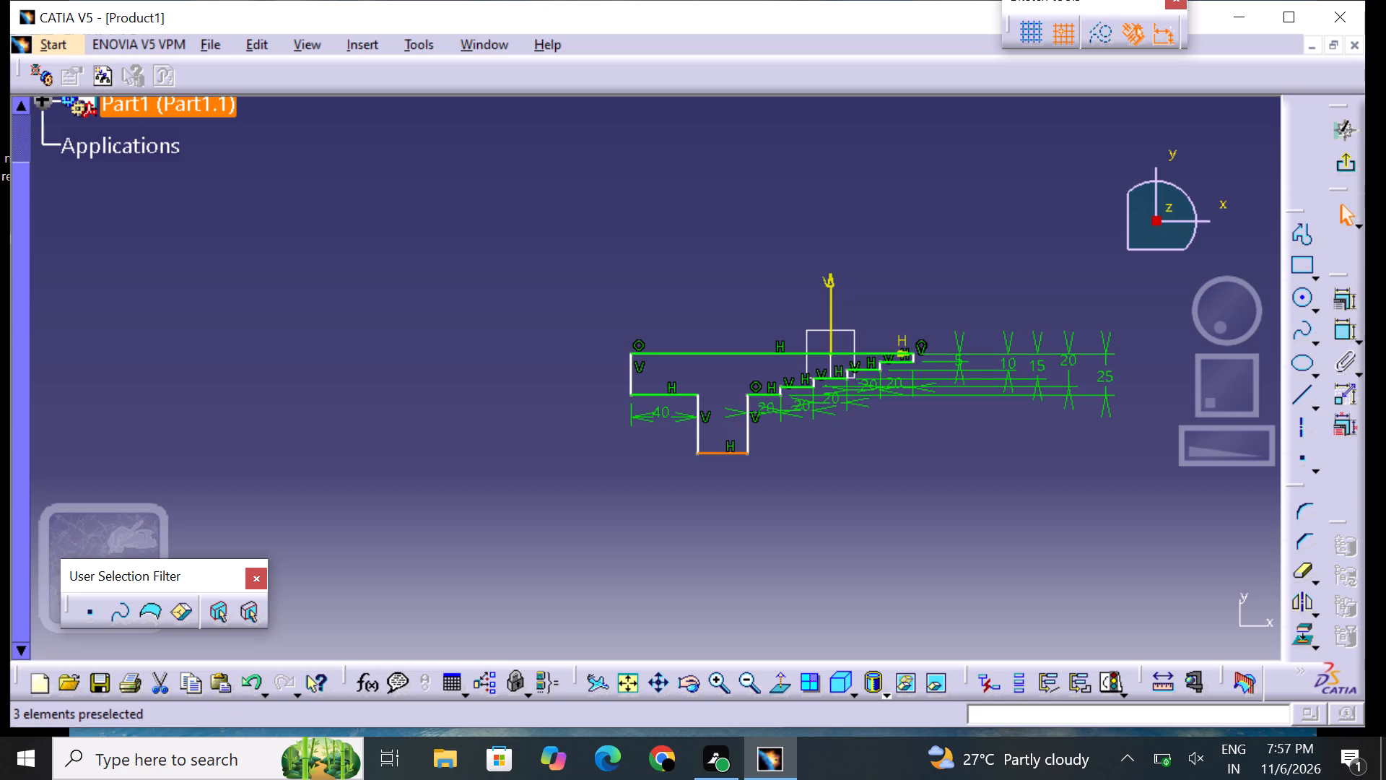
drag(717, 451, 729, 430)
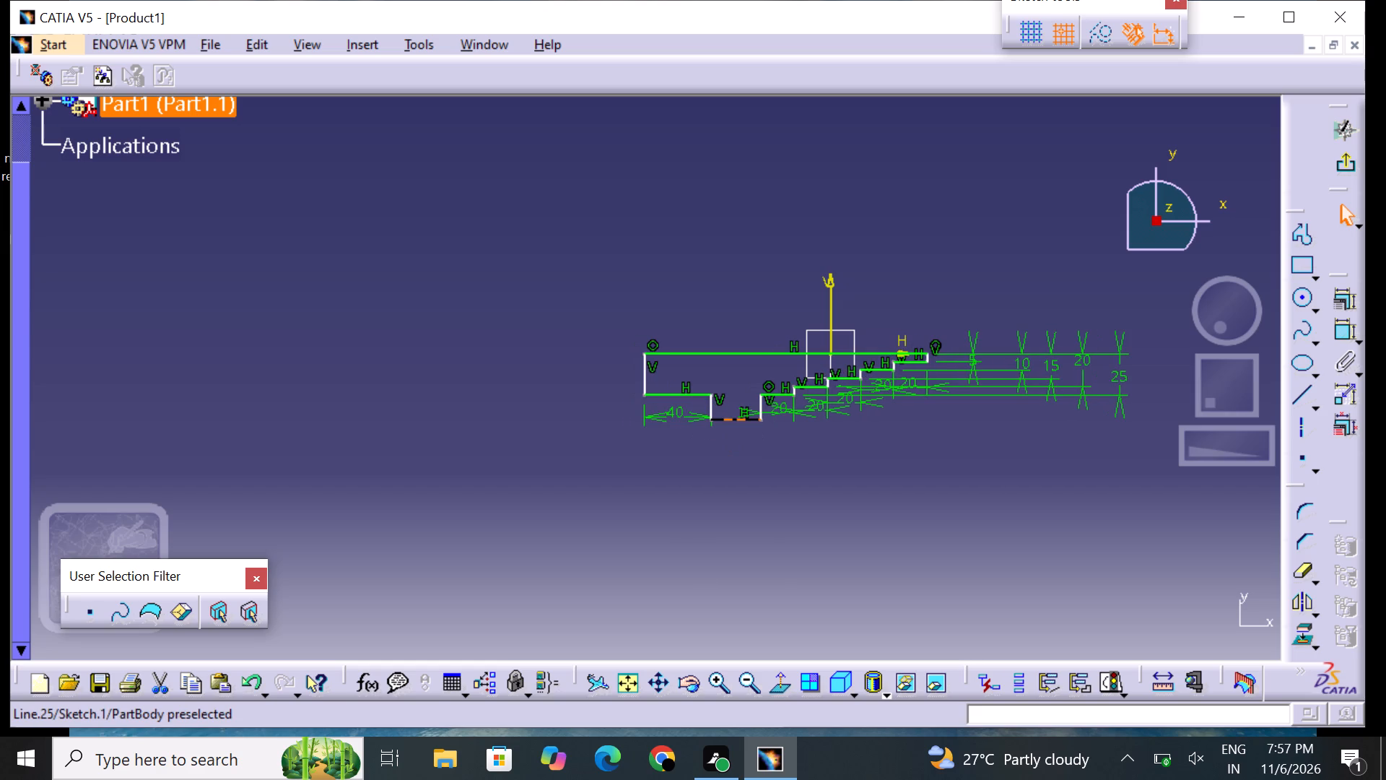
drag(729, 430, 729, 438)
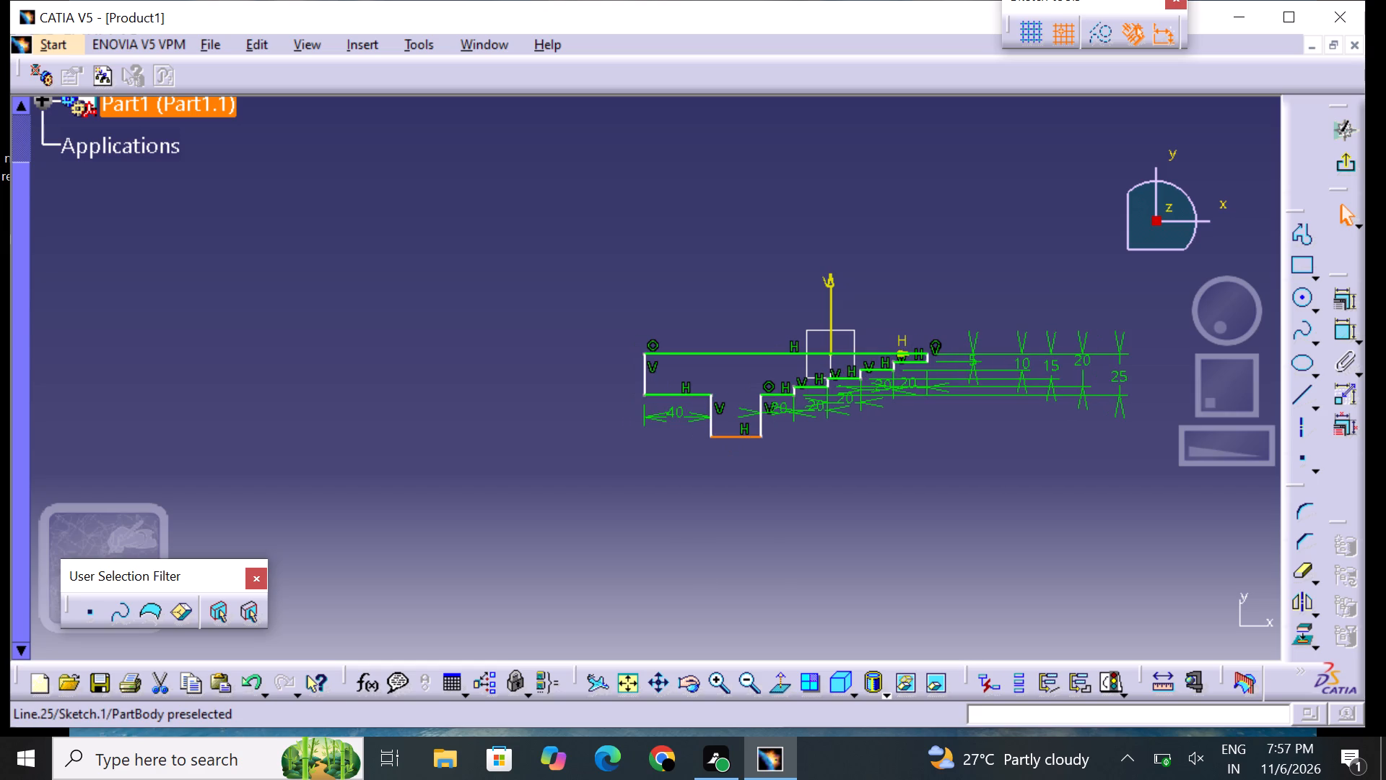
click(805, 519)
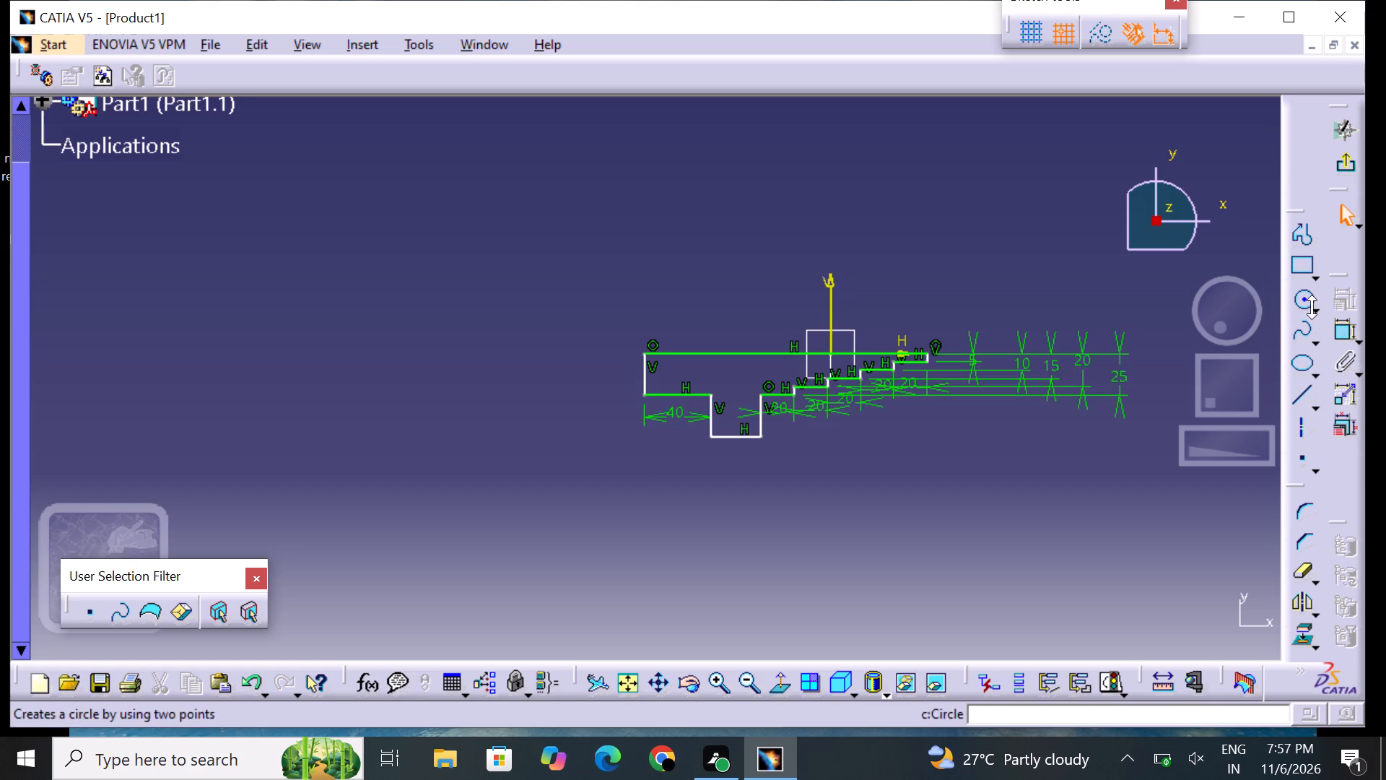
Dimension the vertical offset between the H-axis line and the tooth's bottom edge, placed outside the profile's tall end, and set it to 40 mm.
click(1338, 339)
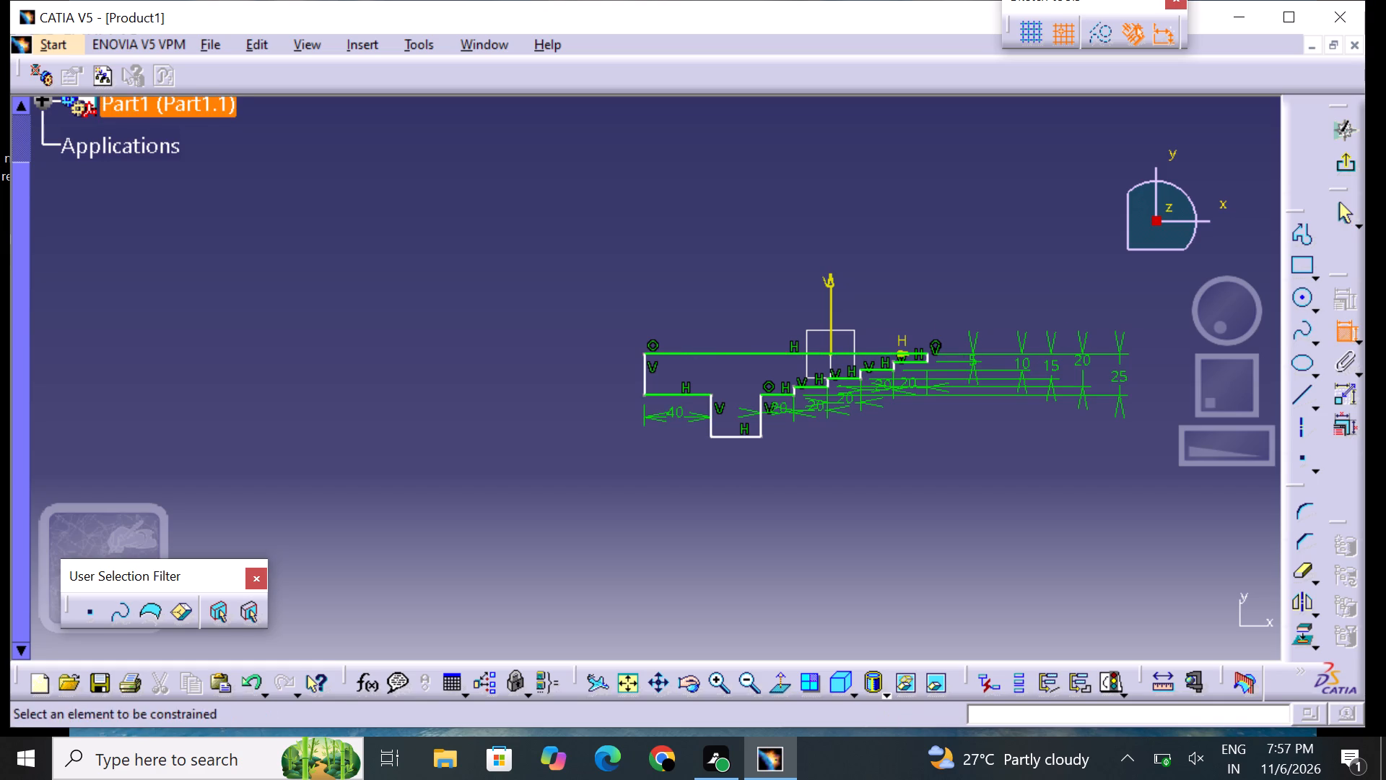
click(736, 355)
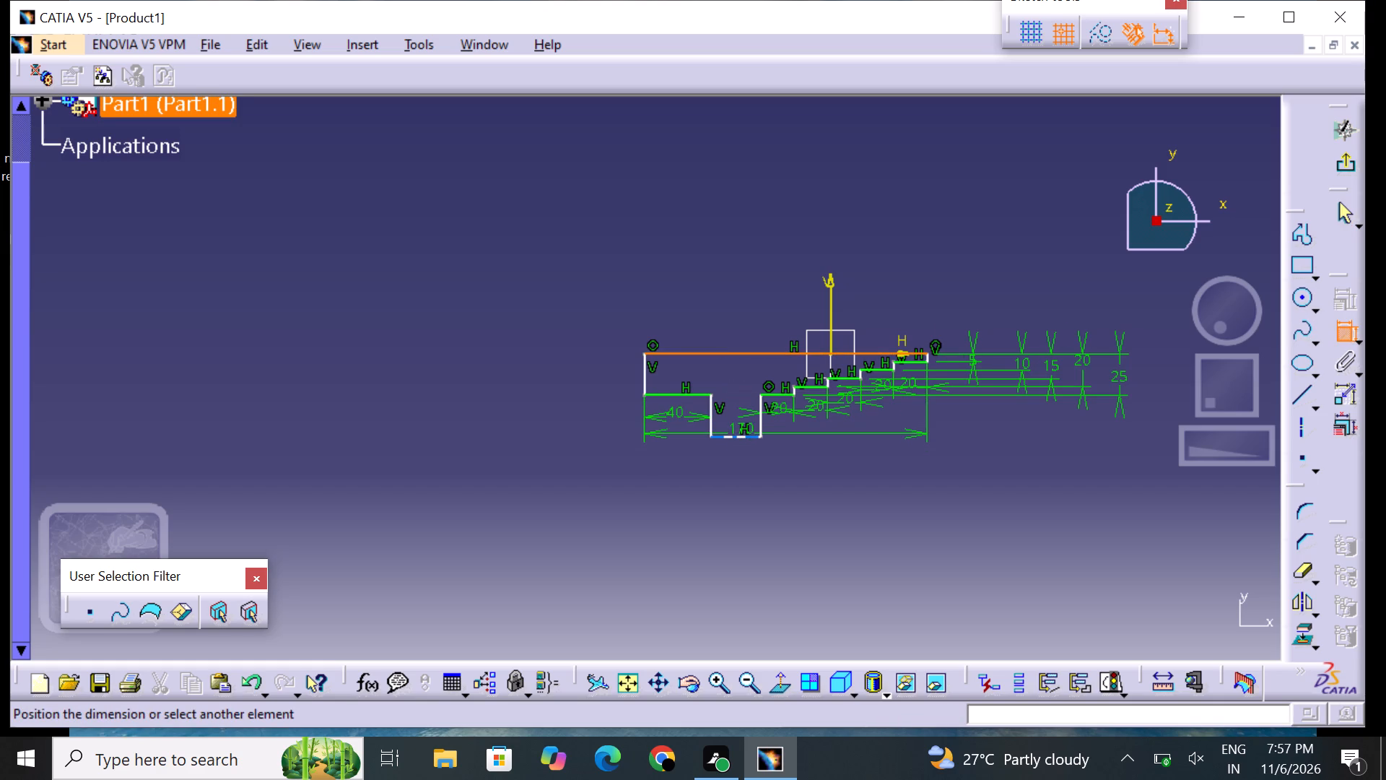
click(740, 436)
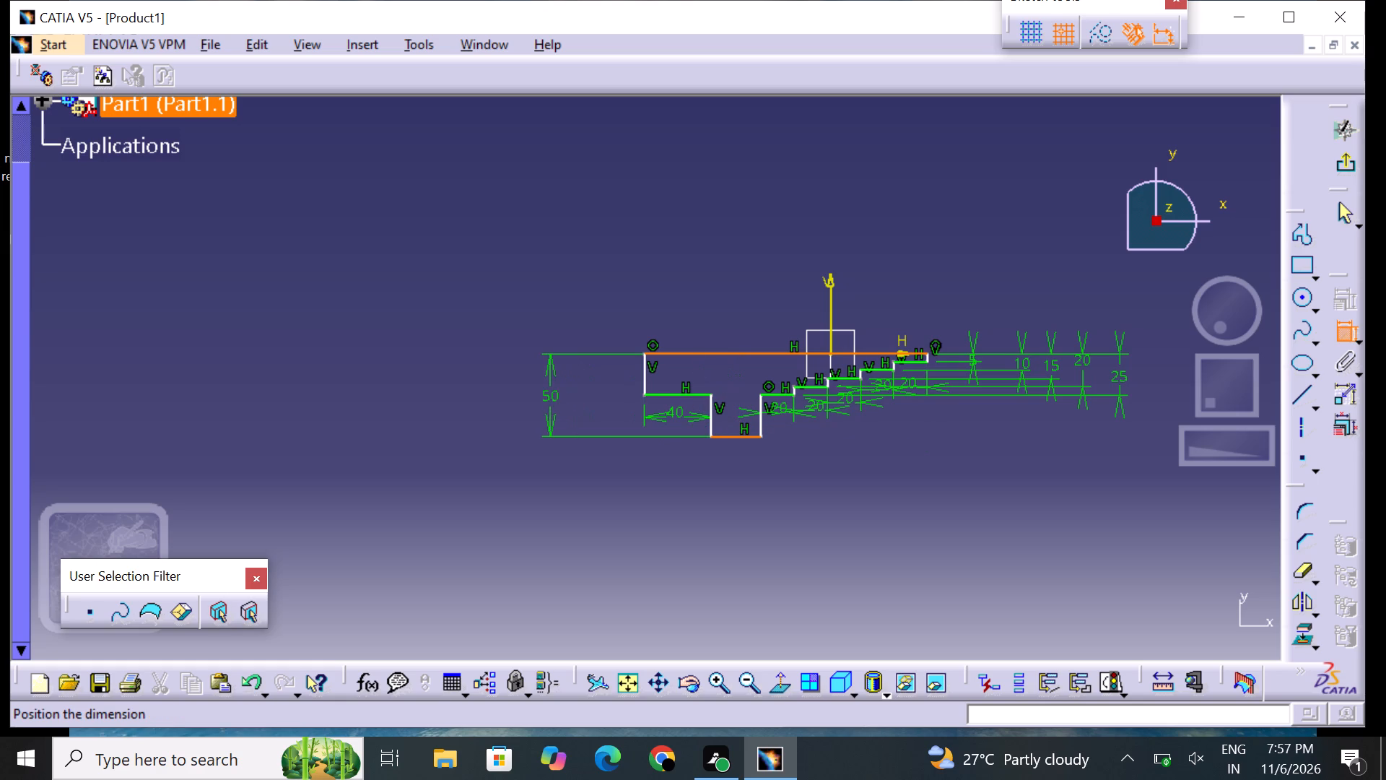
click(549, 399)
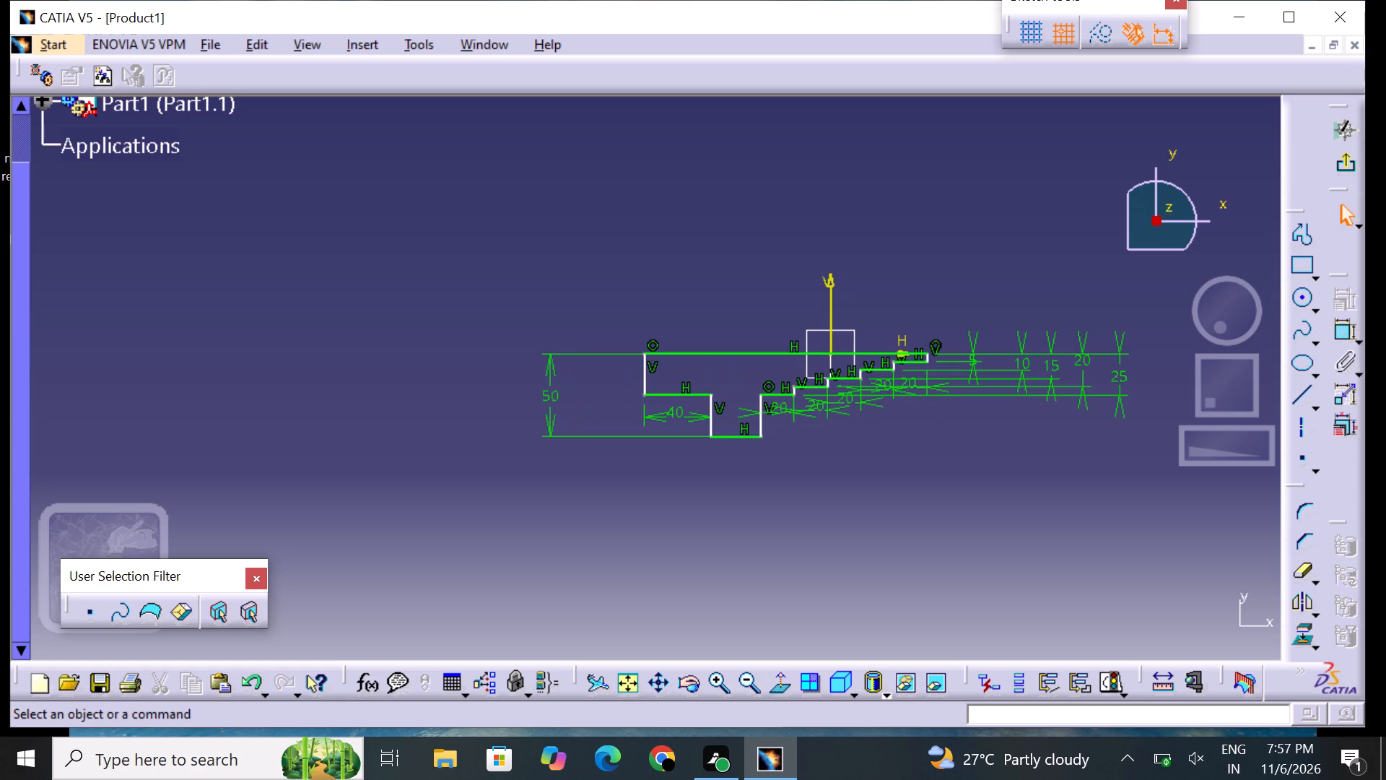
double_click(547, 405)
key(BackSpace)
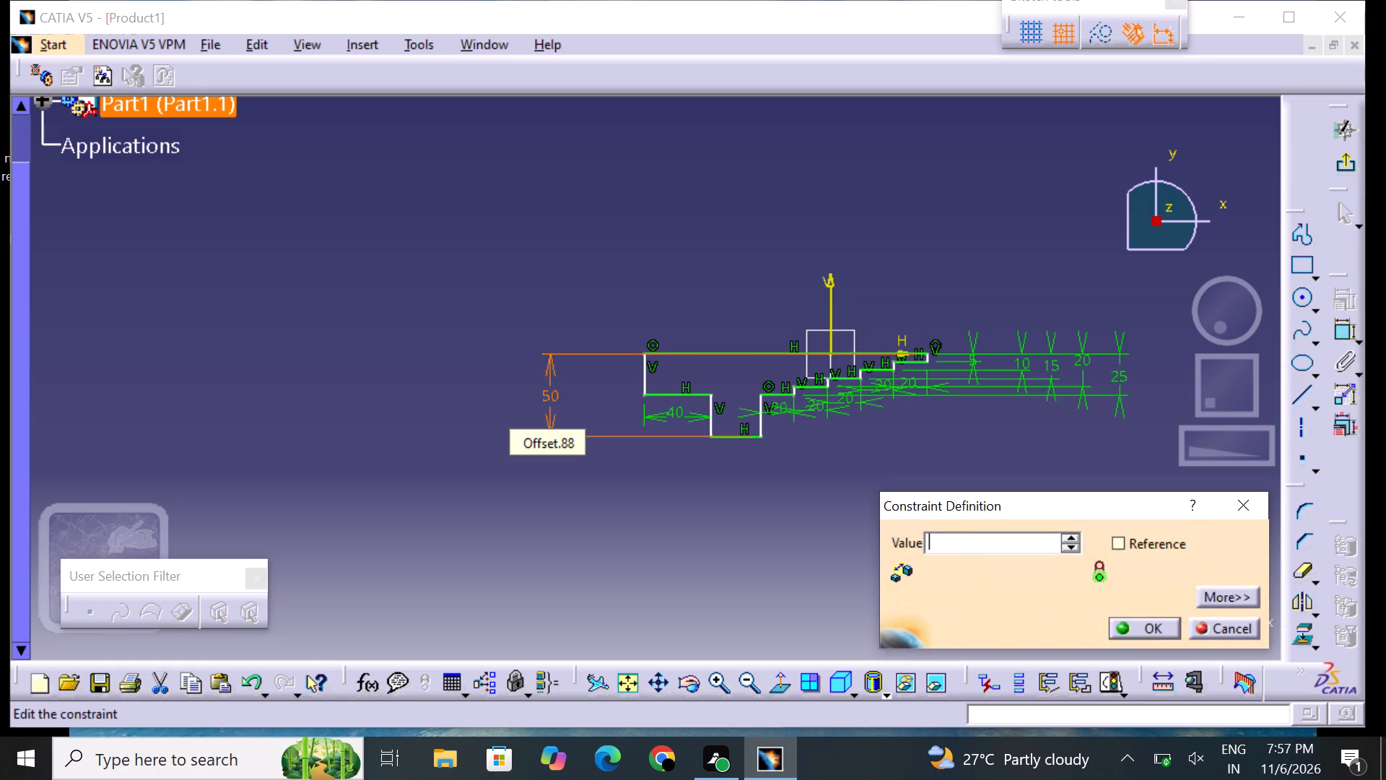
text(40)
key(Return)
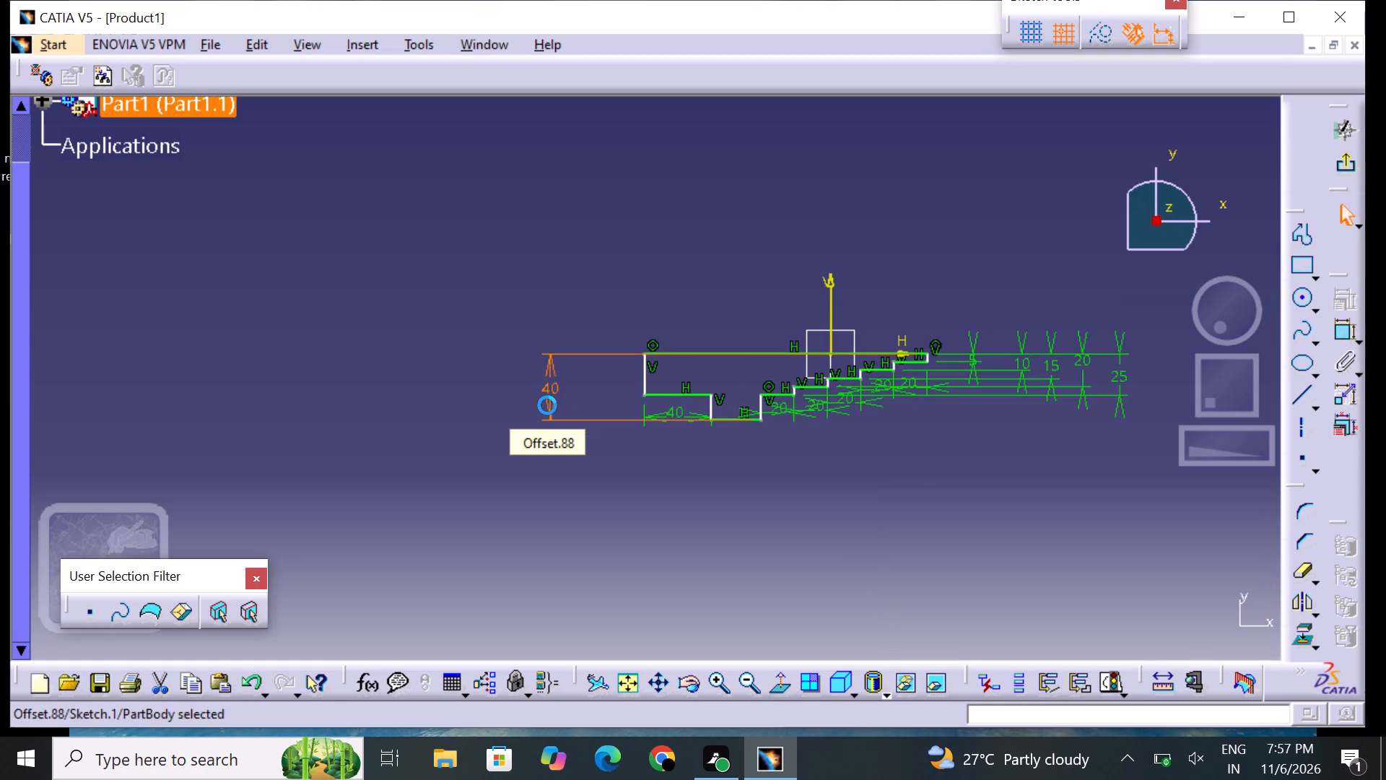
click(723, 501)
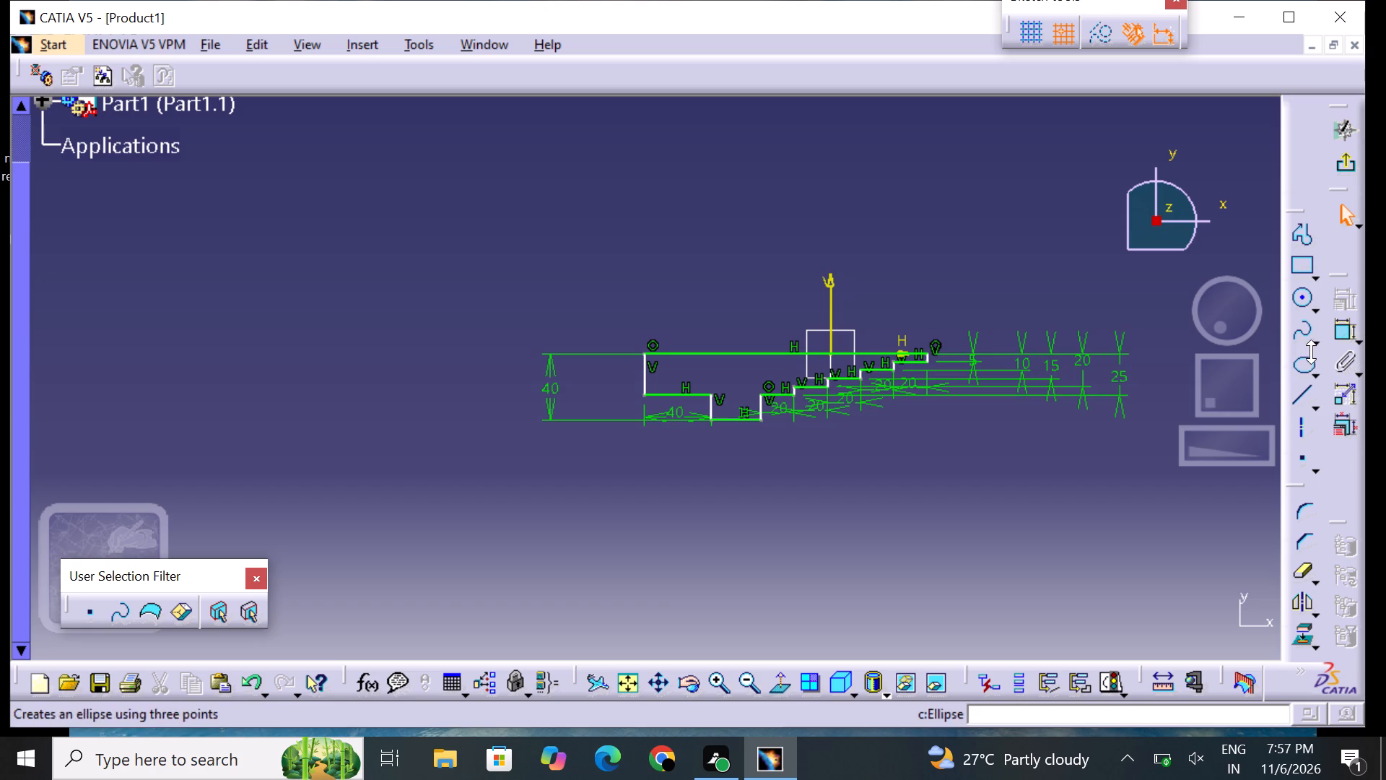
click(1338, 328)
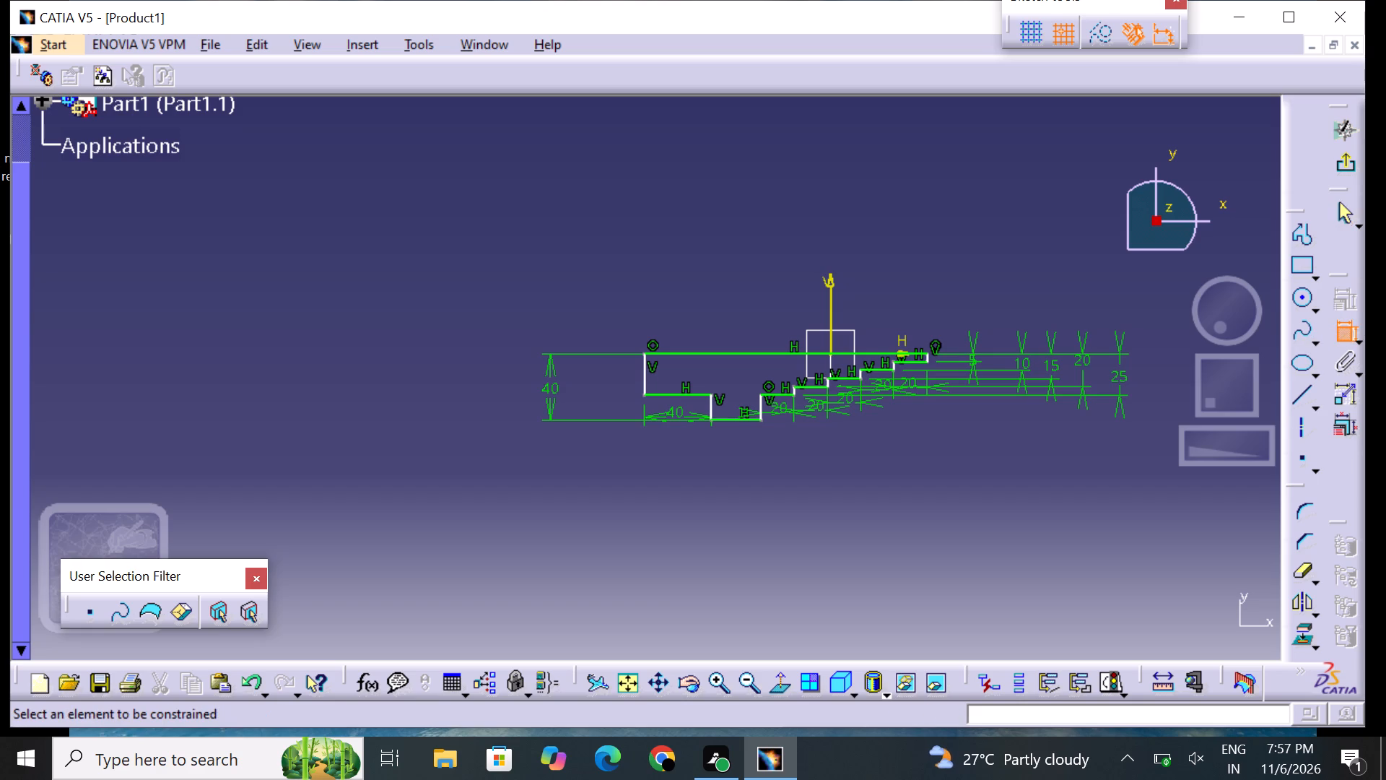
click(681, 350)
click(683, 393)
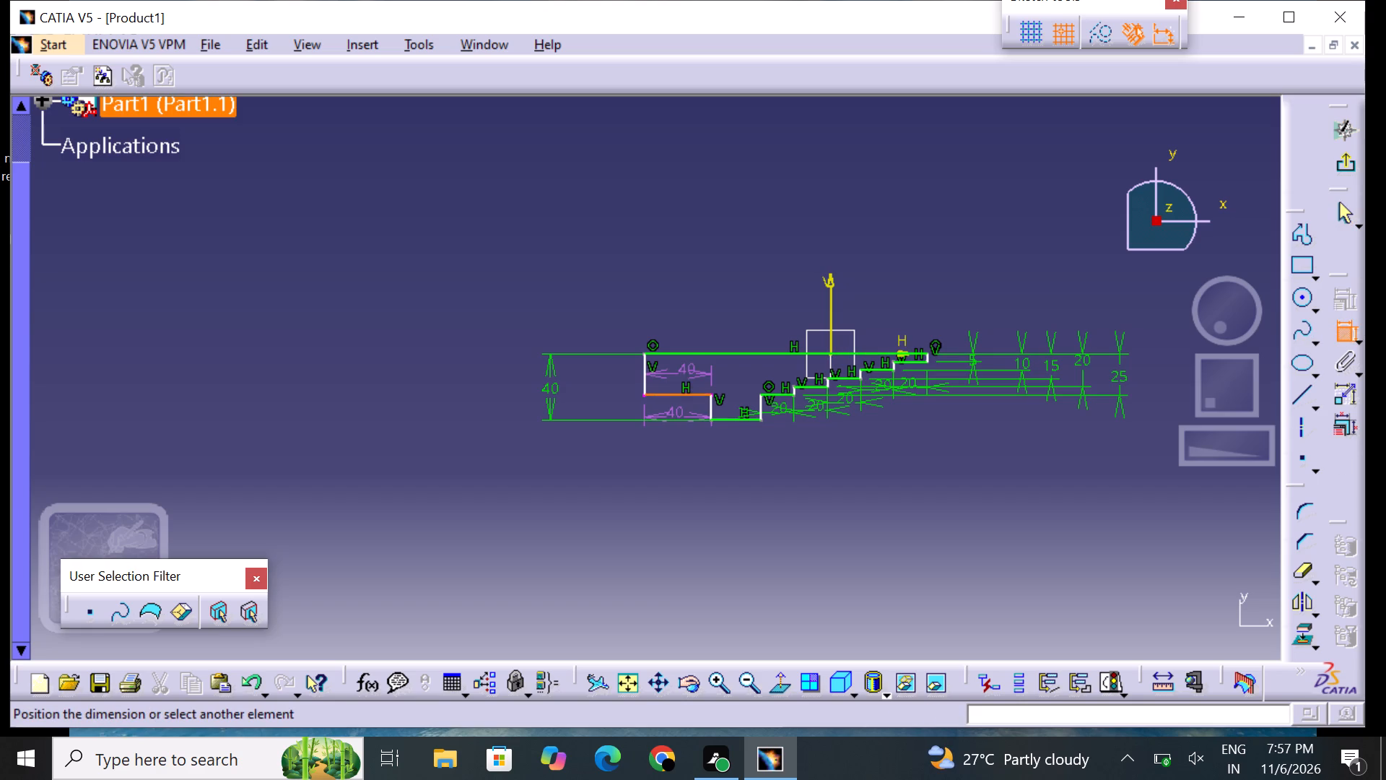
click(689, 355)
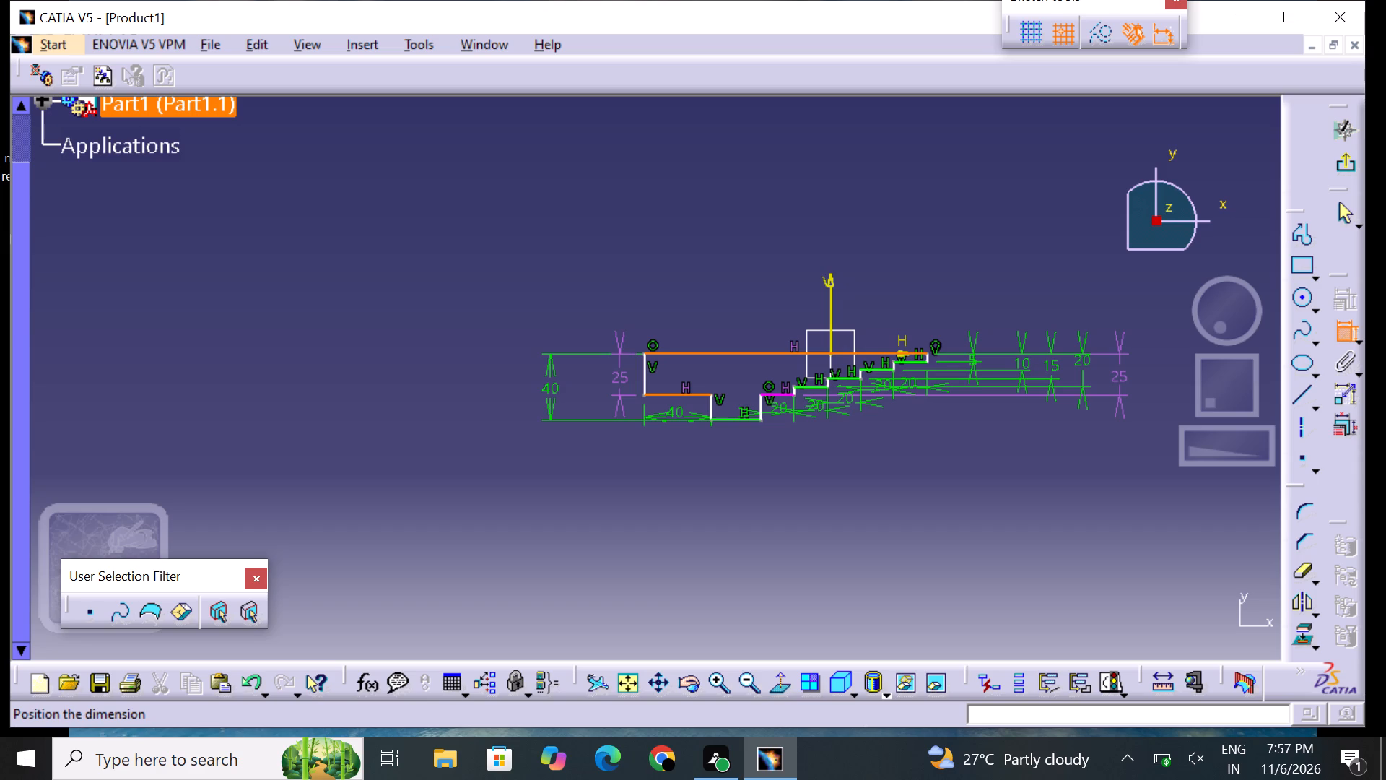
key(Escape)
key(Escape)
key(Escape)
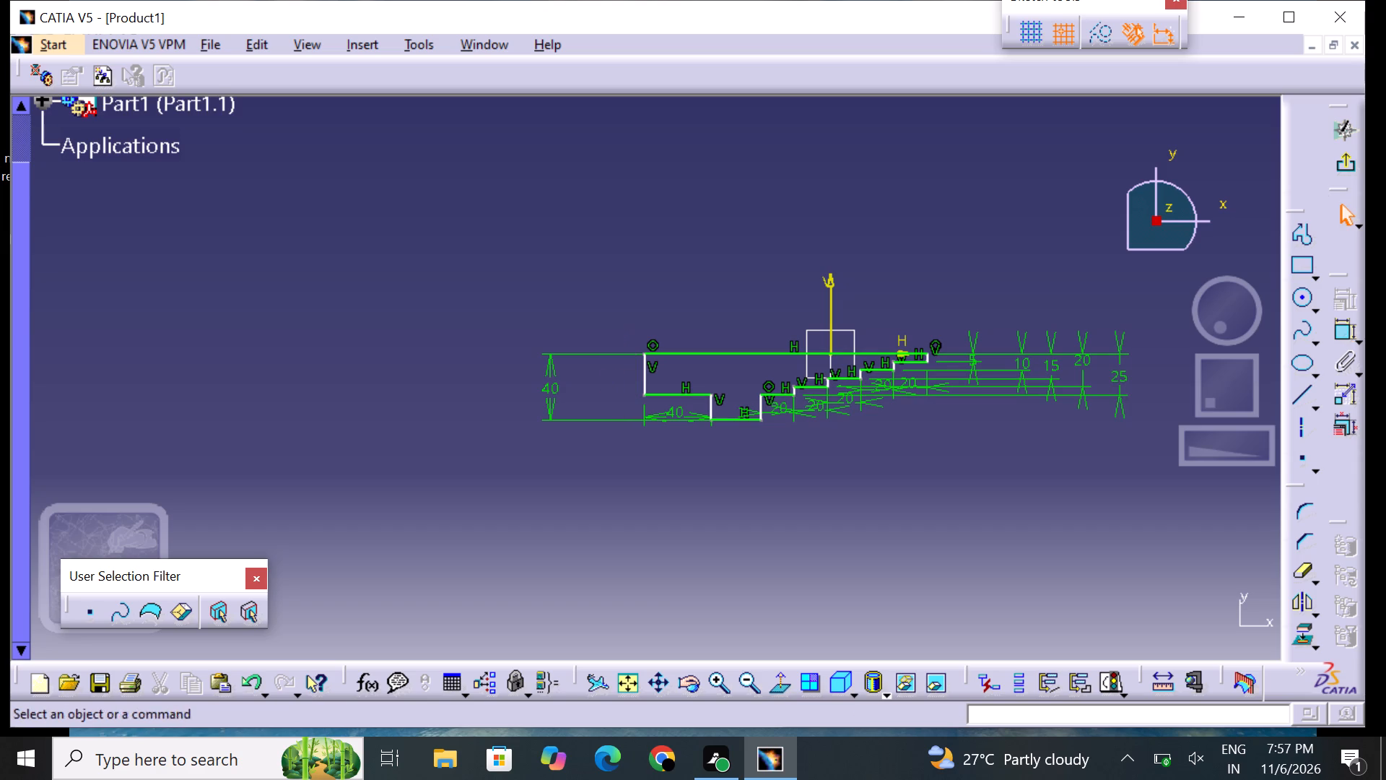
Add a length dimension to the vertical end edge beside the 40 mm segment, placed just outside the profile.
click(1335, 334)
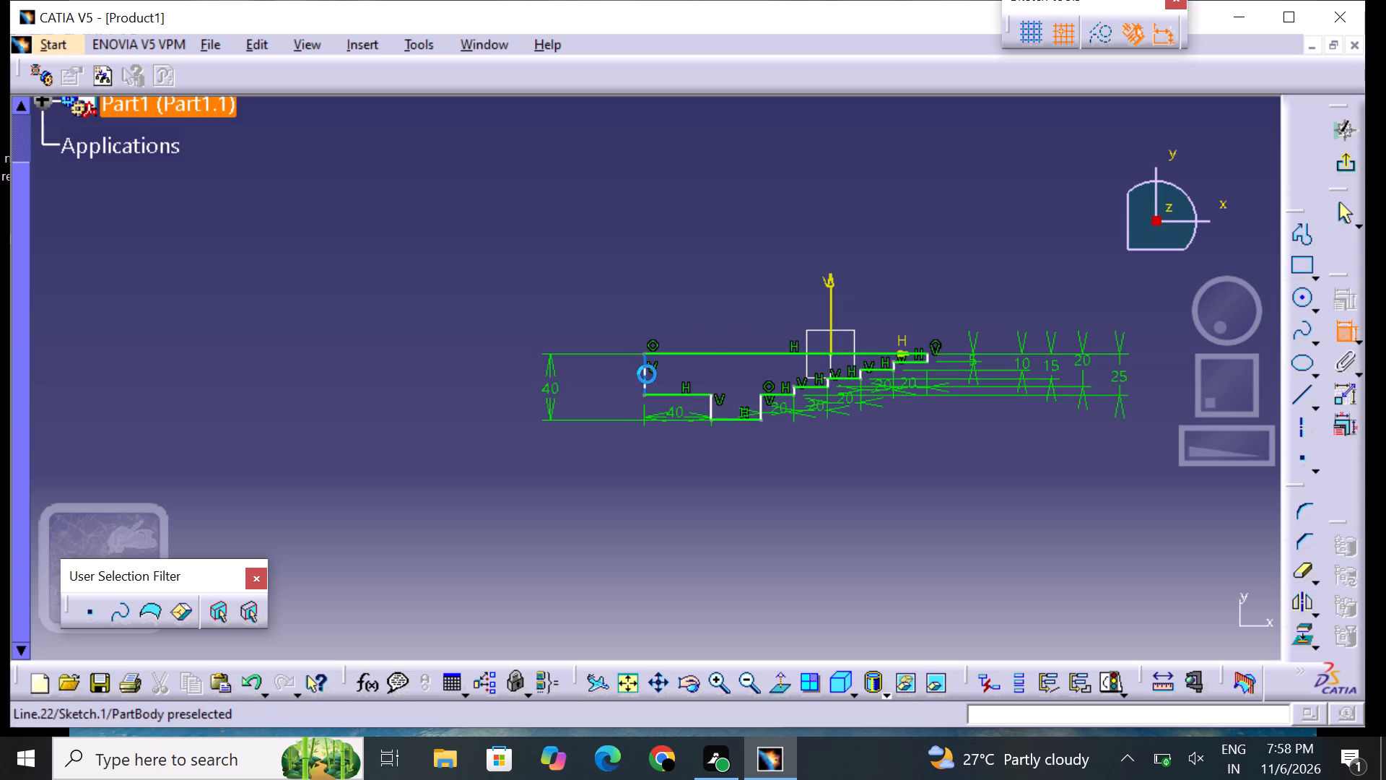
click(645, 377)
click(624, 378)
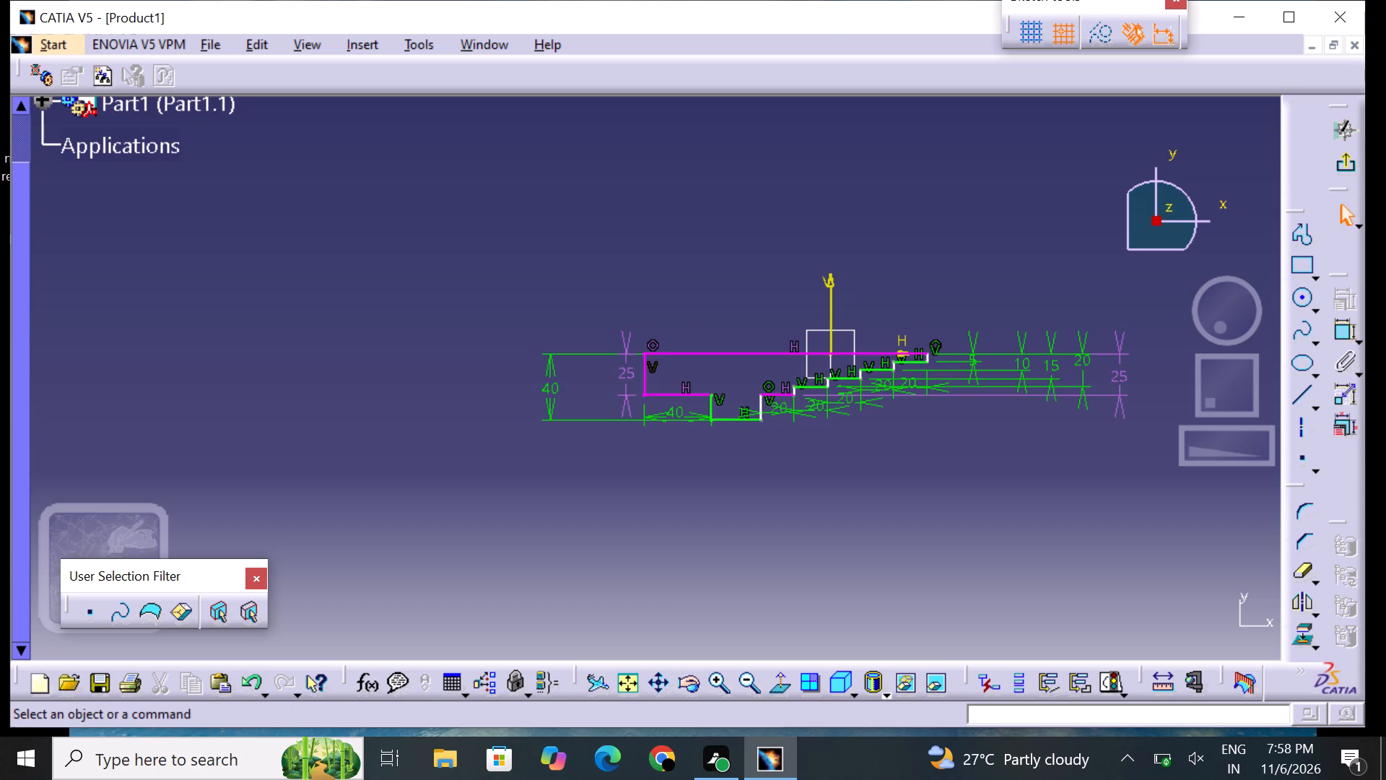
Delete the conflicting 25 mm offset dimension of the first stair segment beyond the stair end.
click(1120, 369)
right_click(1117, 369)
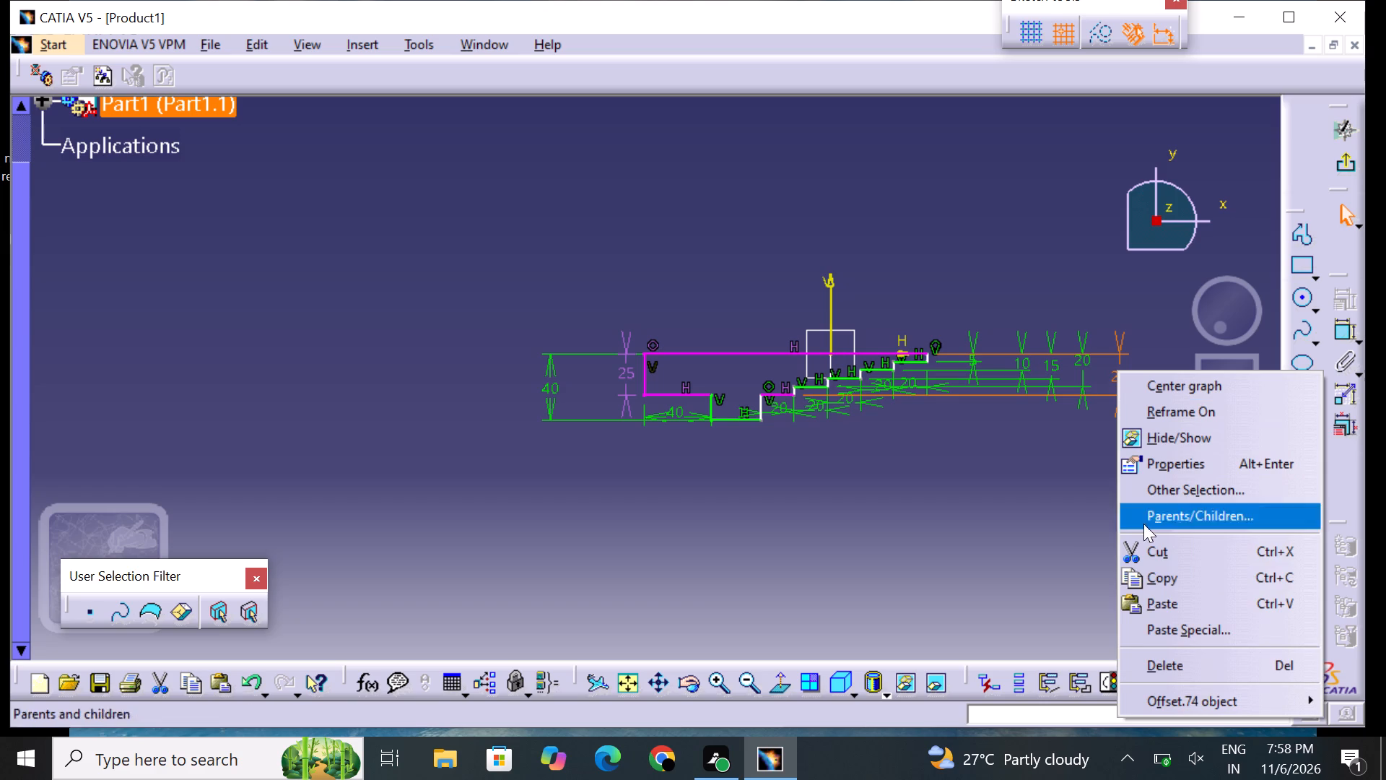
click(1195, 670)
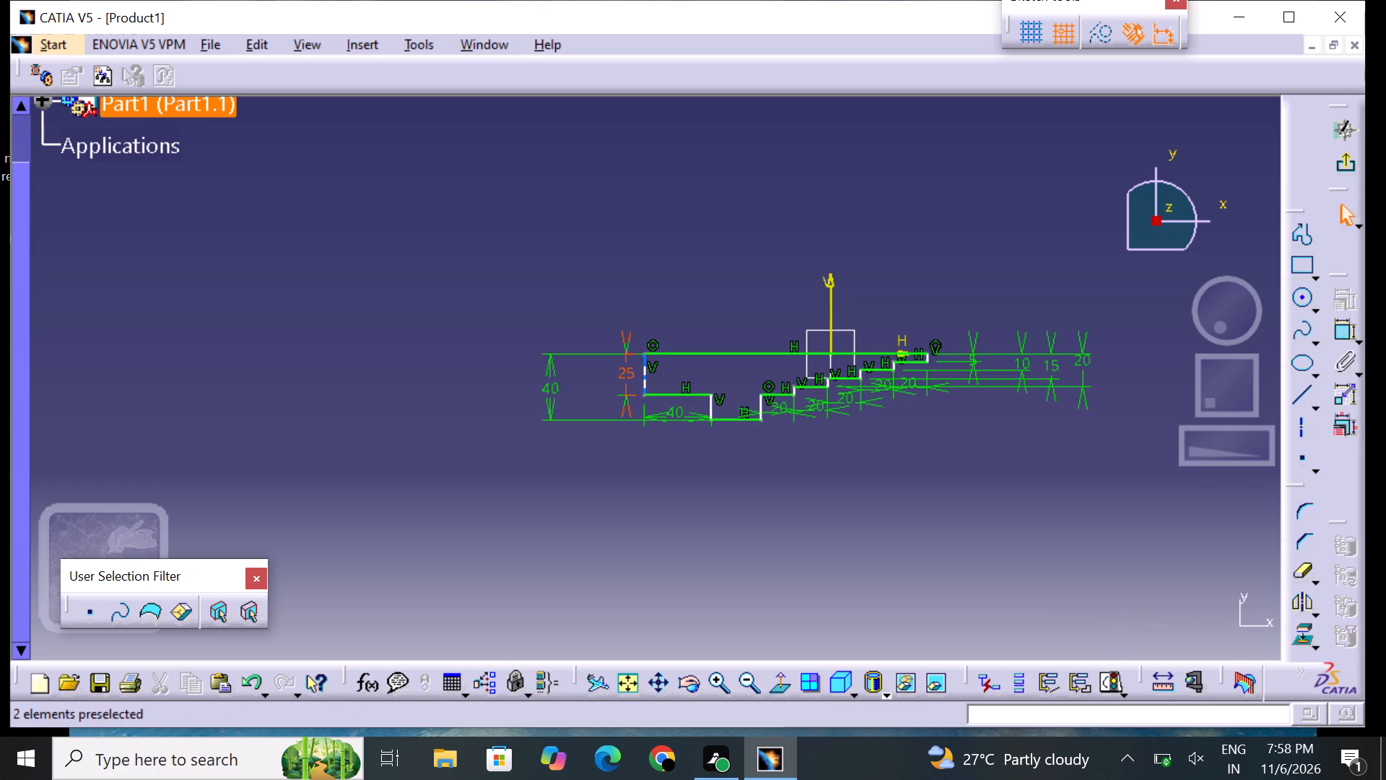
Set the length of the vertical end edge beside the 40 mm segment to 20 mm.
double_click(622, 373)
key(BackSpace)
text(20)
key(Return)
click(727, 479)
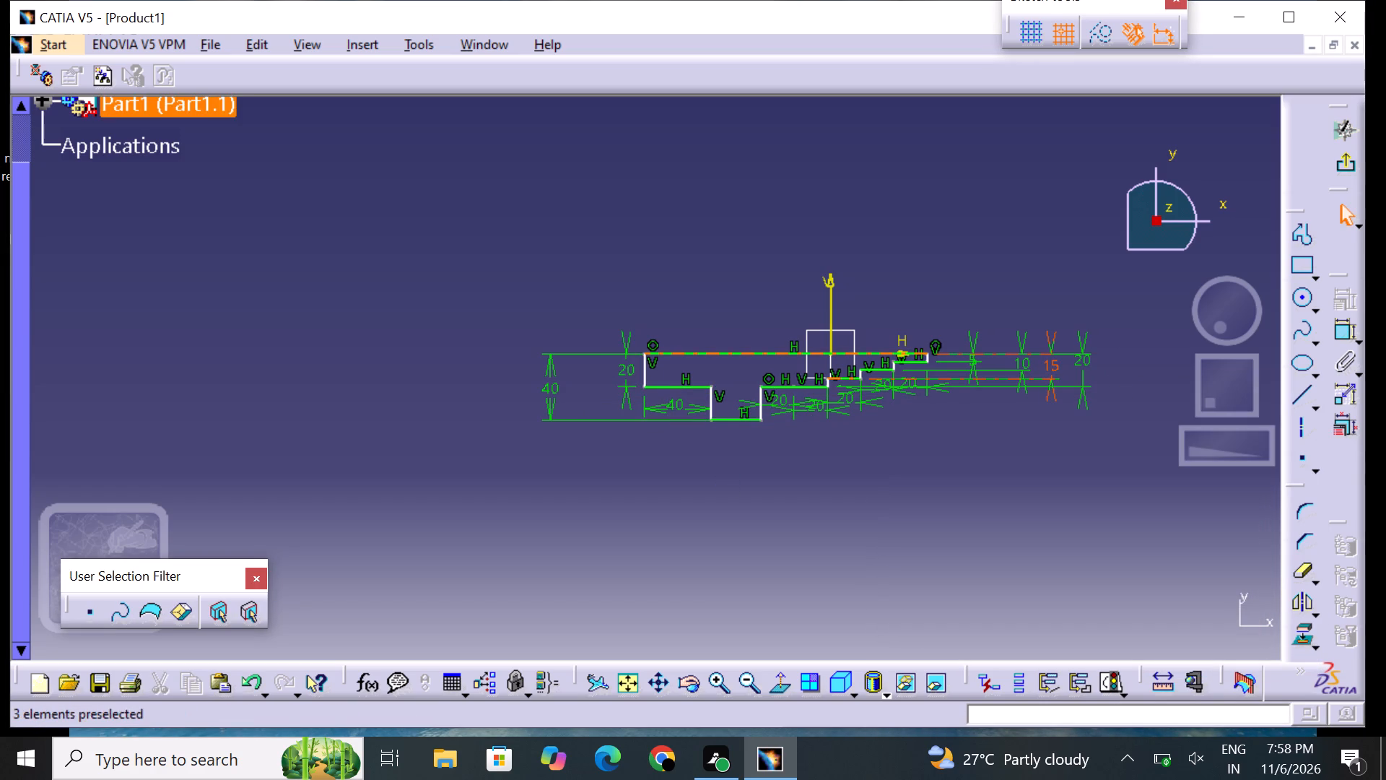
Dimension the vertical offset between the H-axis line and the 40 mm segment, placed between the end edge's length dimension and the 40 mm offset.
click(1347, 334)
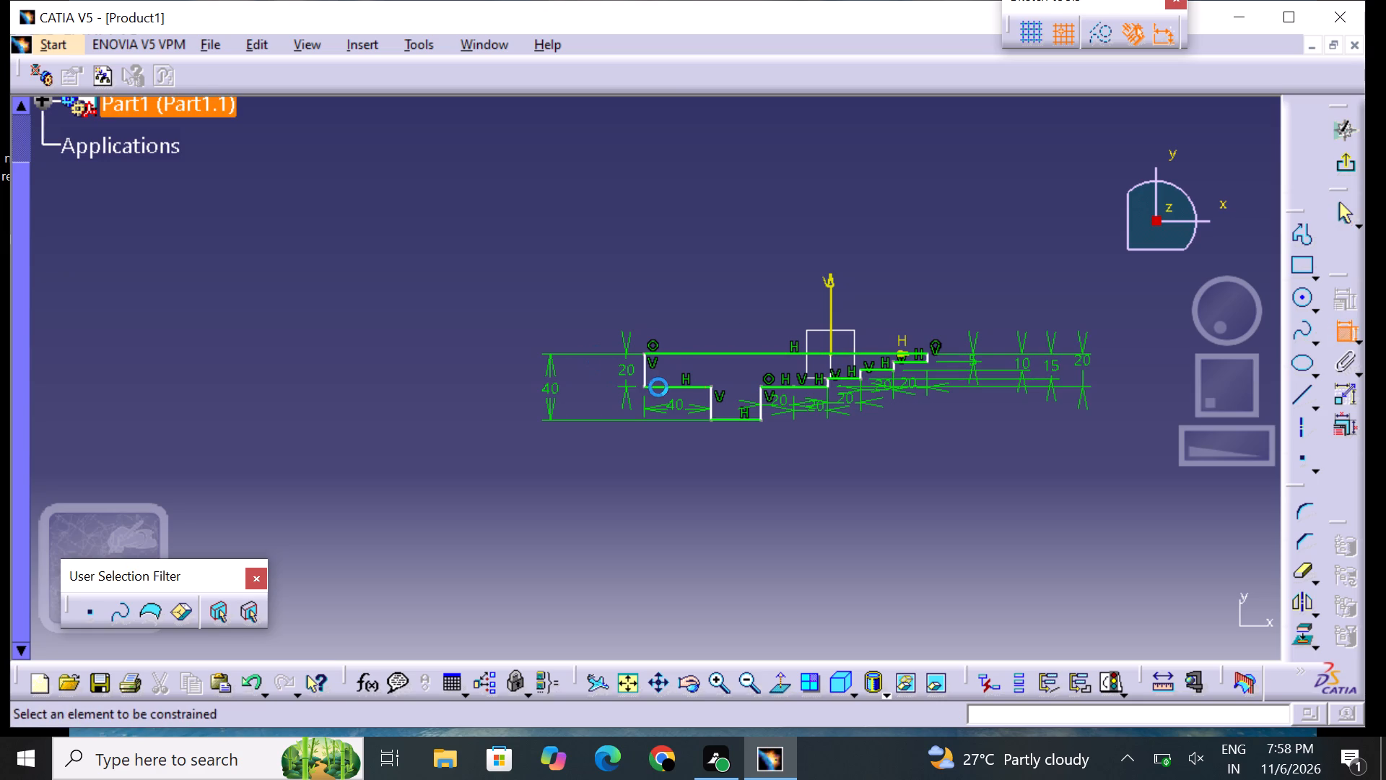
drag(699, 352, 699, 367)
click(696, 386)
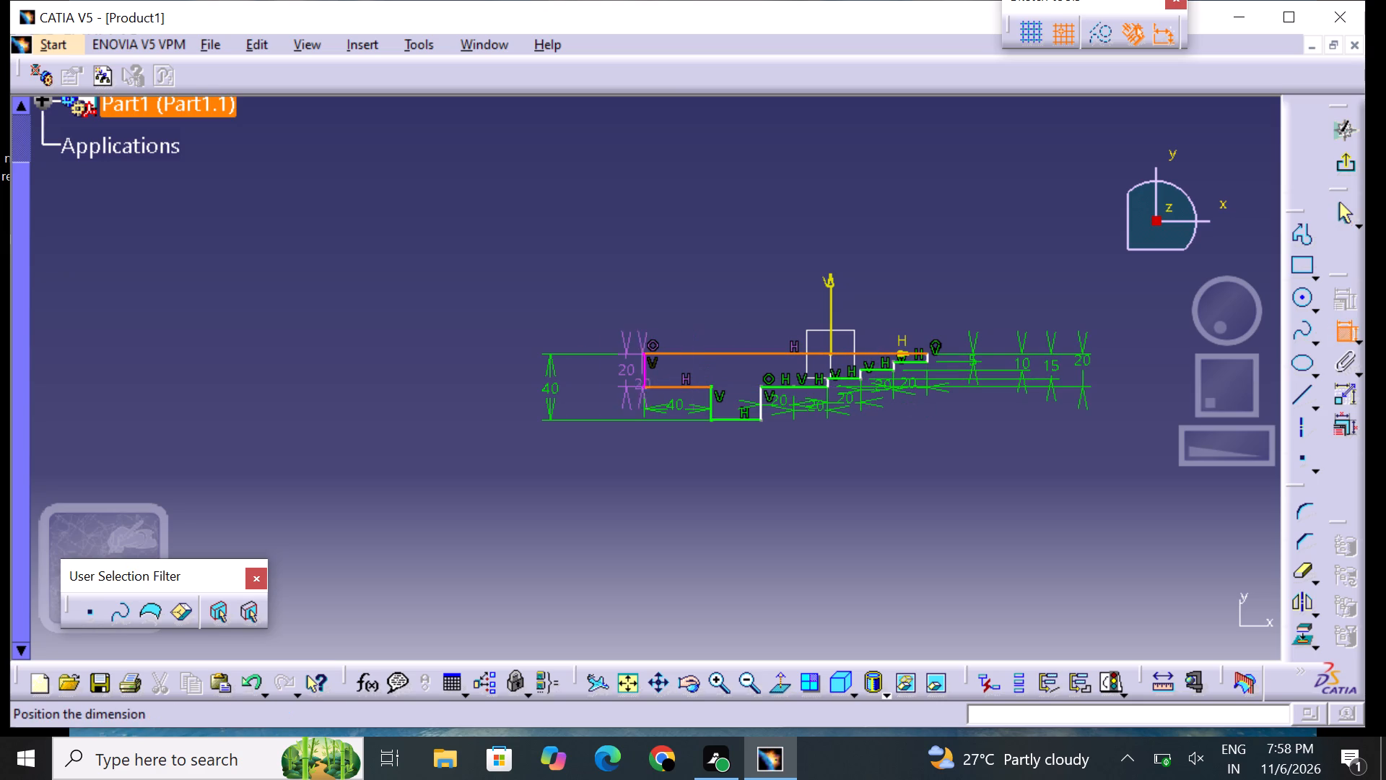
click(588, 380)
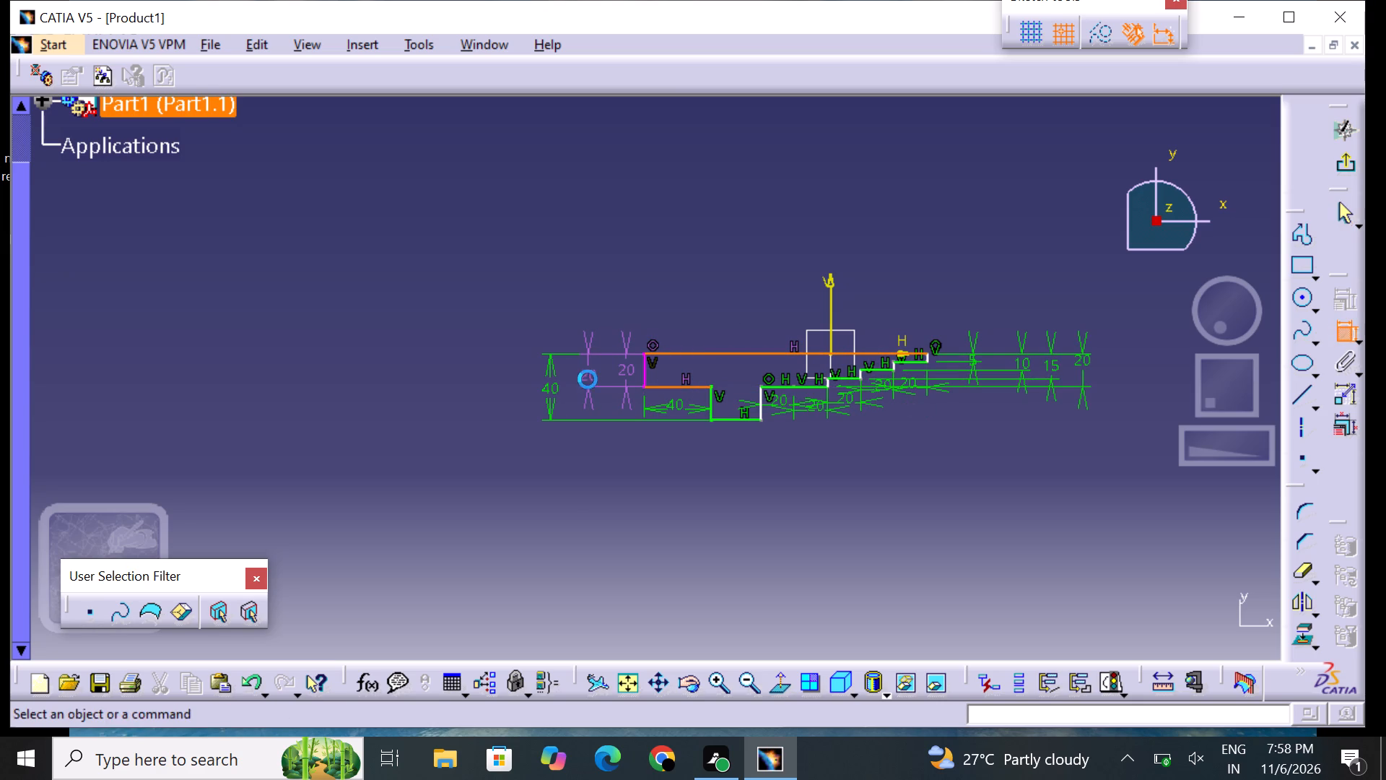
Delete the redundant length dimension on the vertical end edge, keeping the new offset dimension.
click(629, 370)
right_click(629, 370)
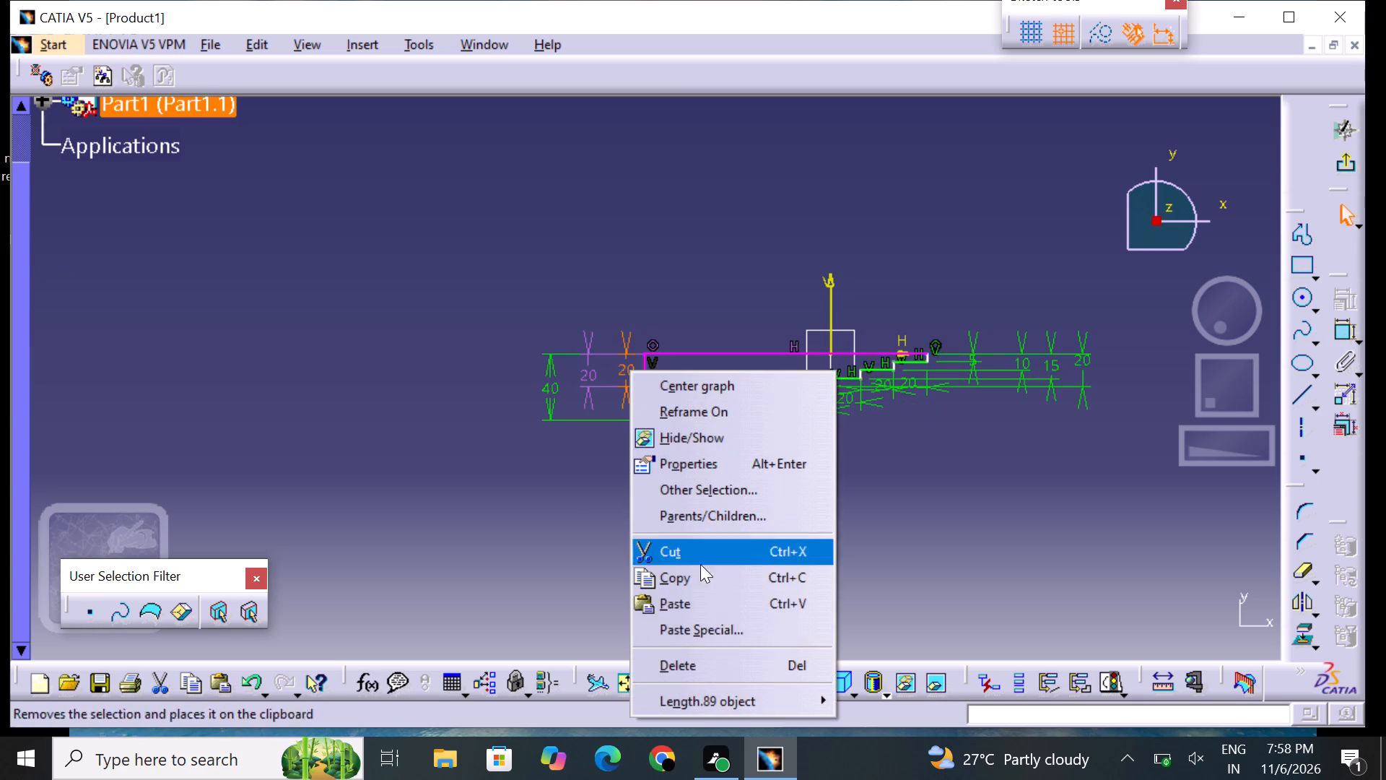
click(707, 658)
Open the definition of the 40 mm segment's offset dimension to check its value.
double_click(583, 384)
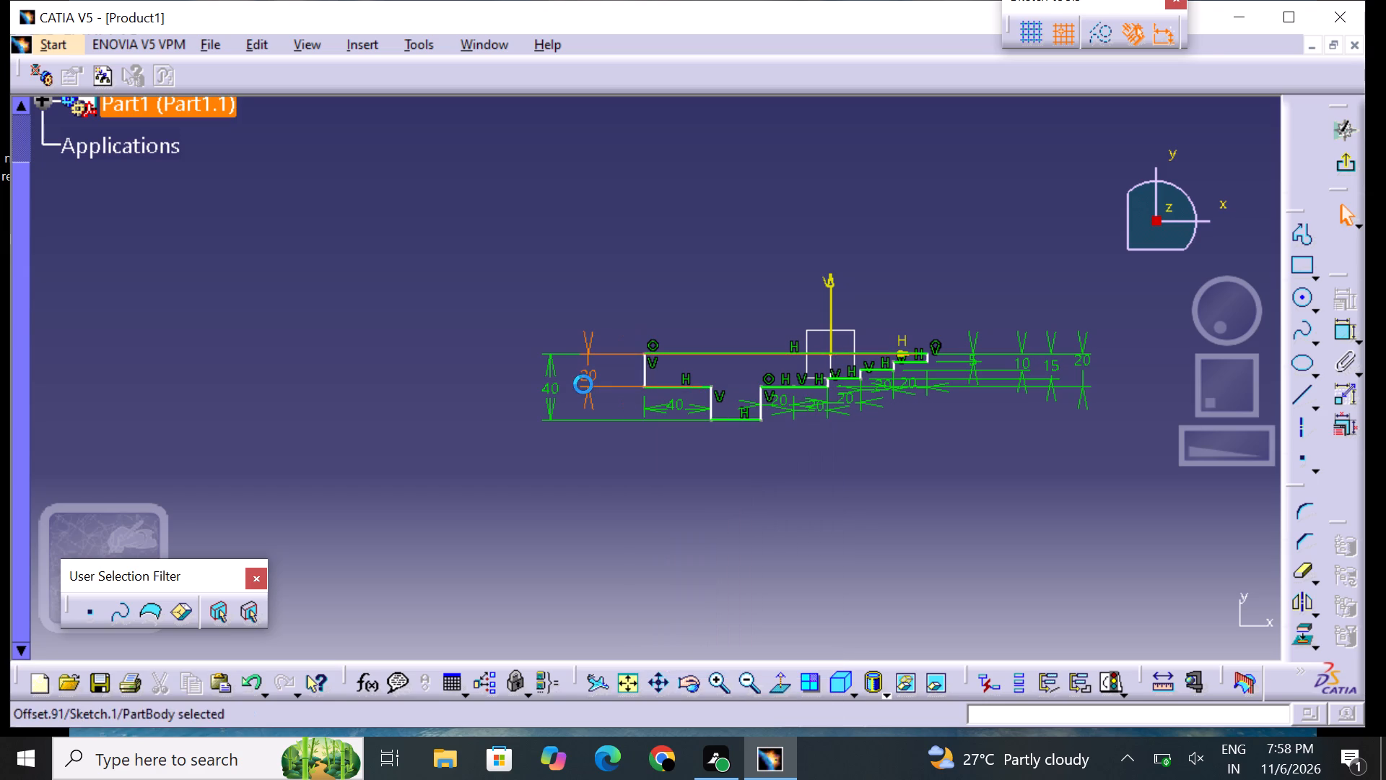
click(584, 382)
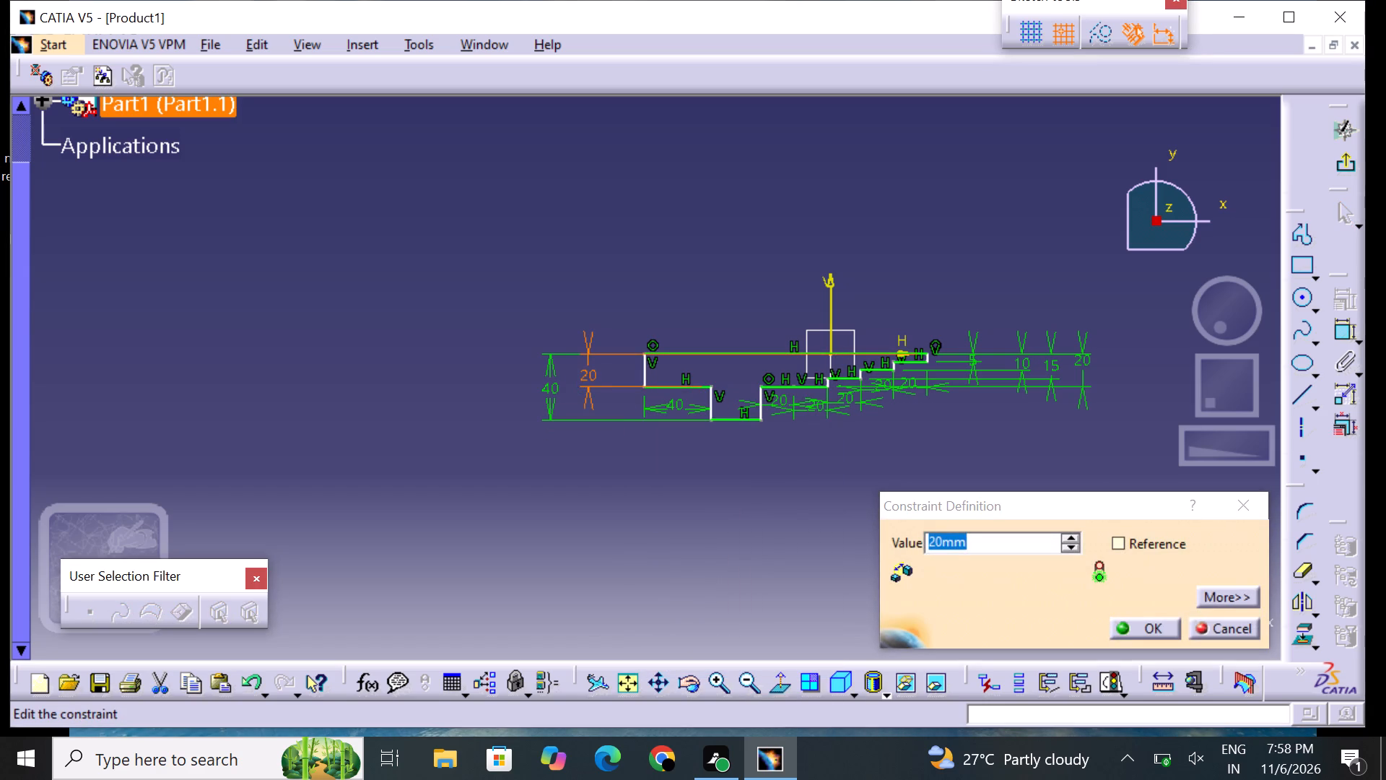
right_click(586, 381)
double_click(1147, 622)
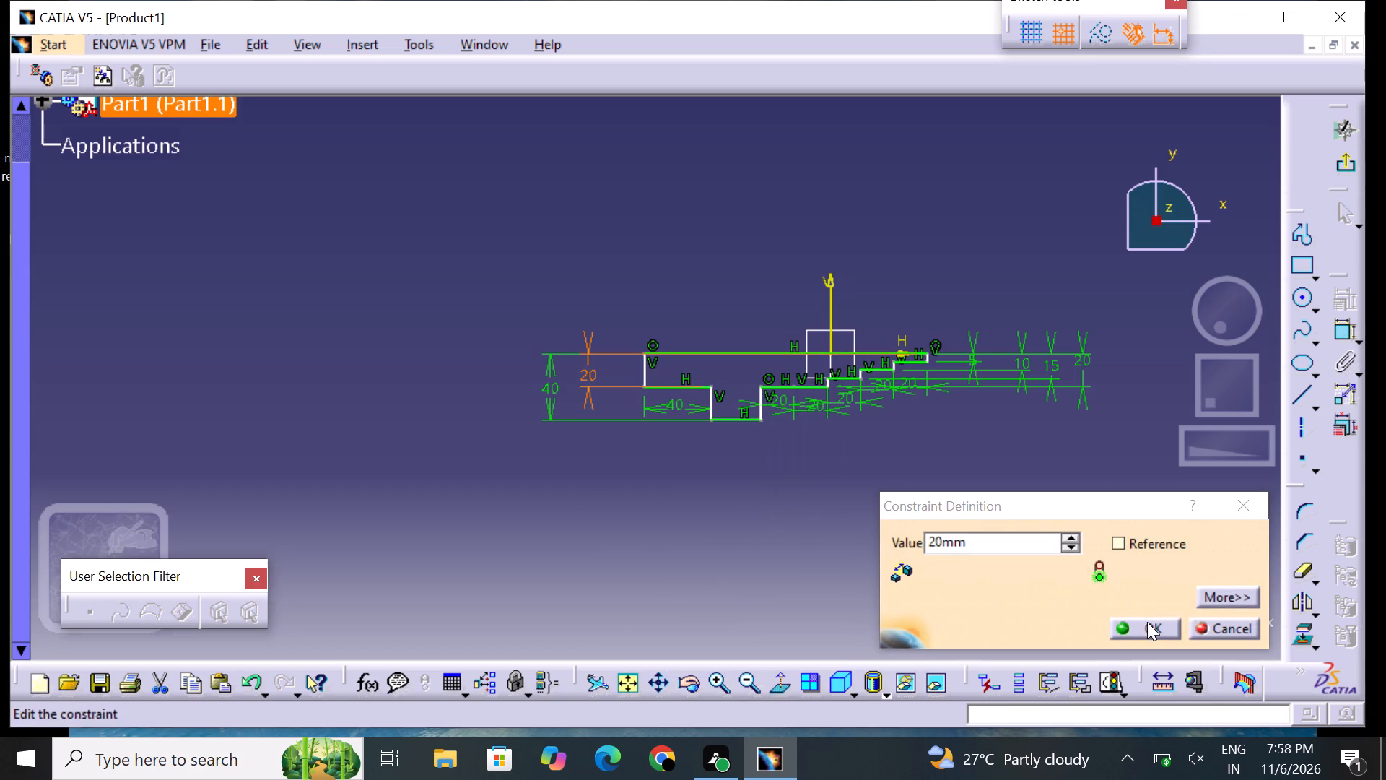
click(928, 548)
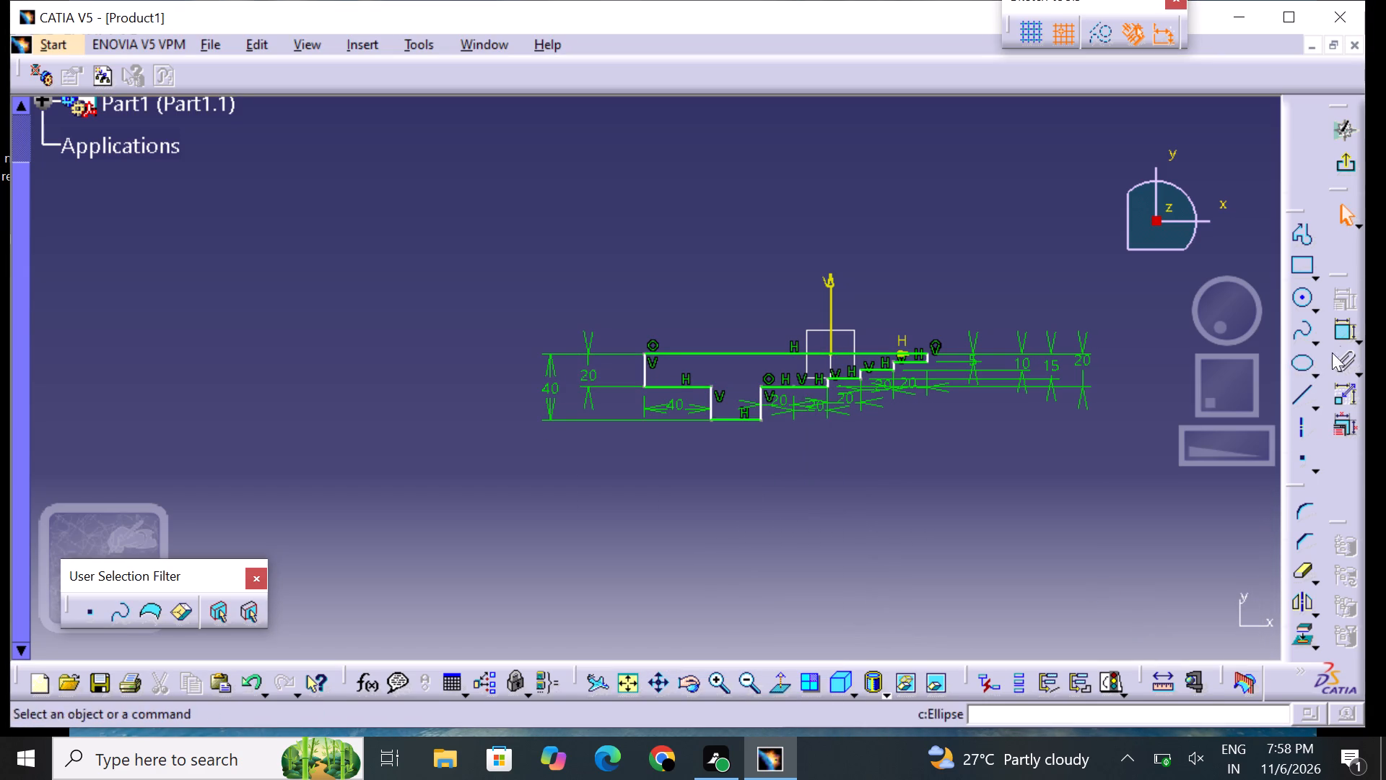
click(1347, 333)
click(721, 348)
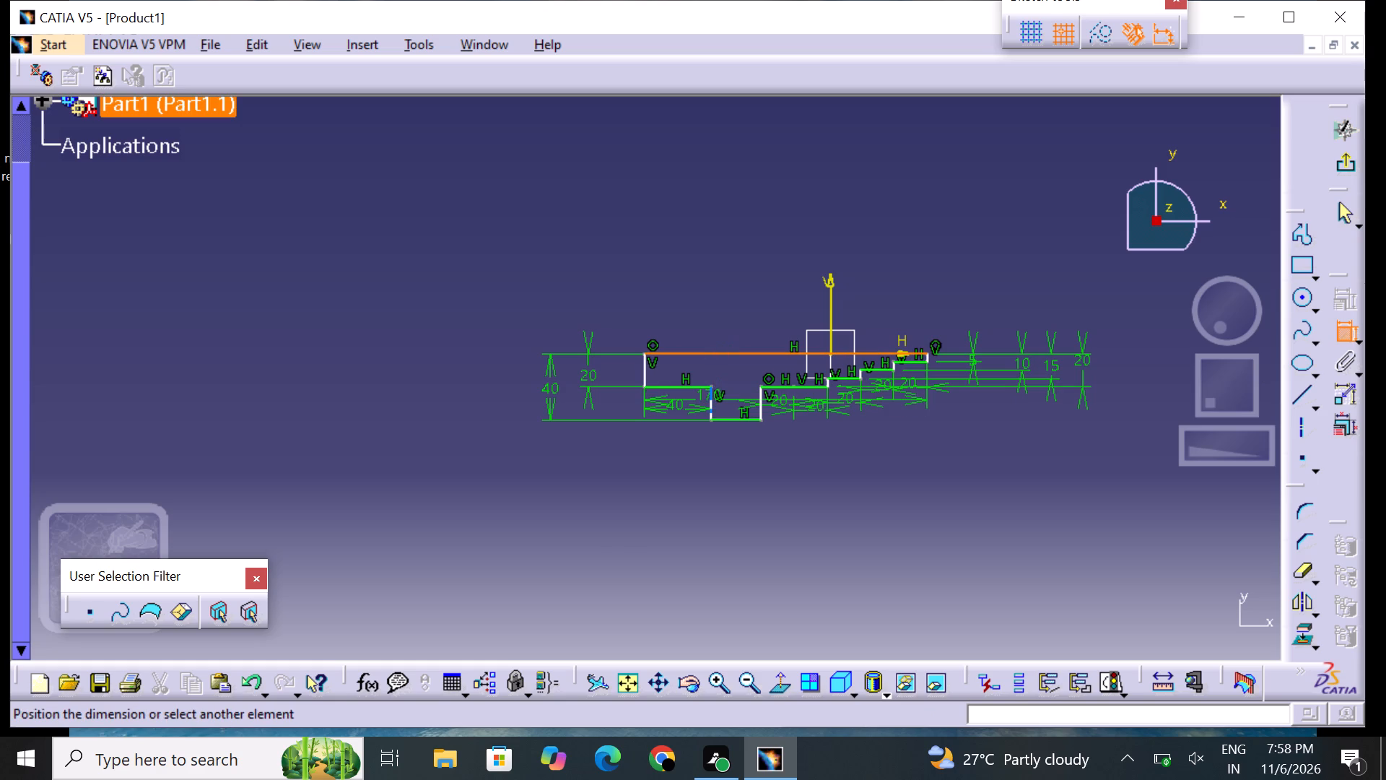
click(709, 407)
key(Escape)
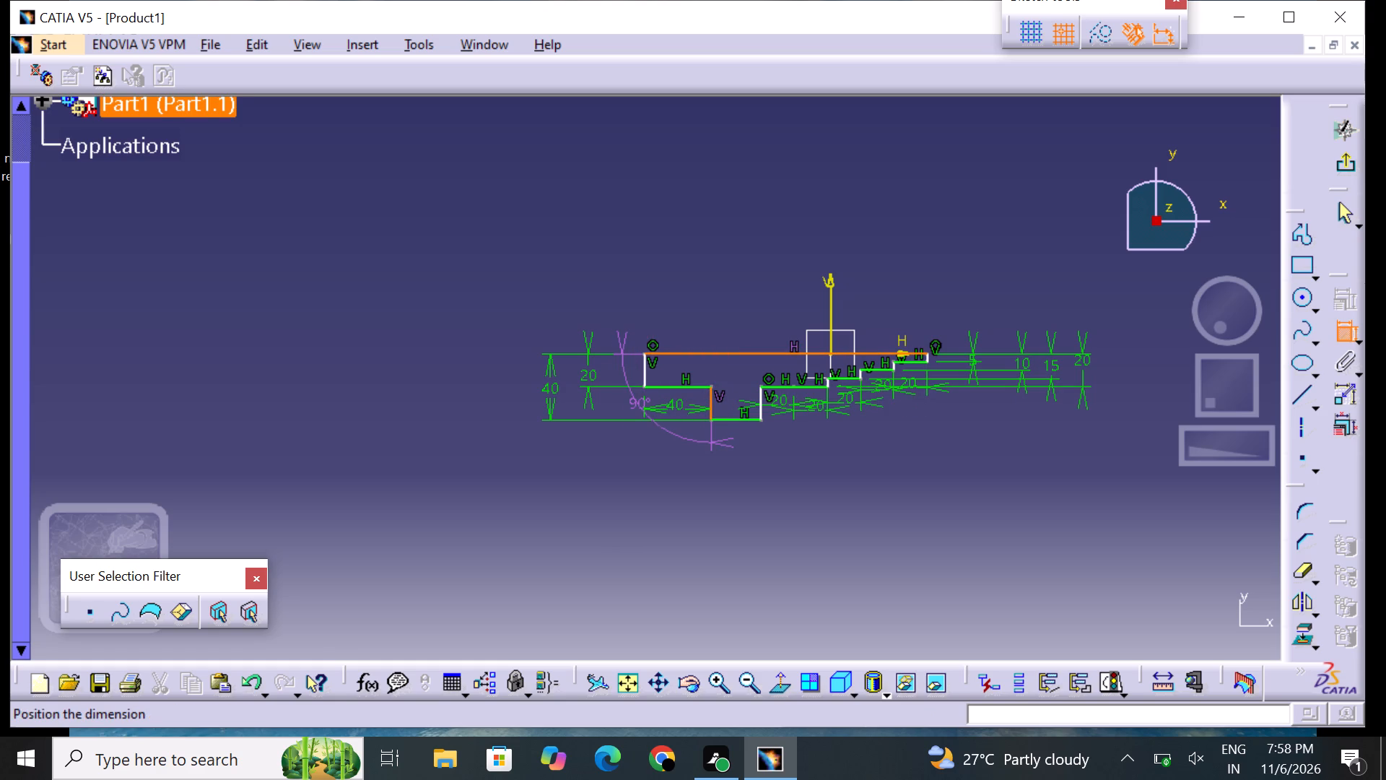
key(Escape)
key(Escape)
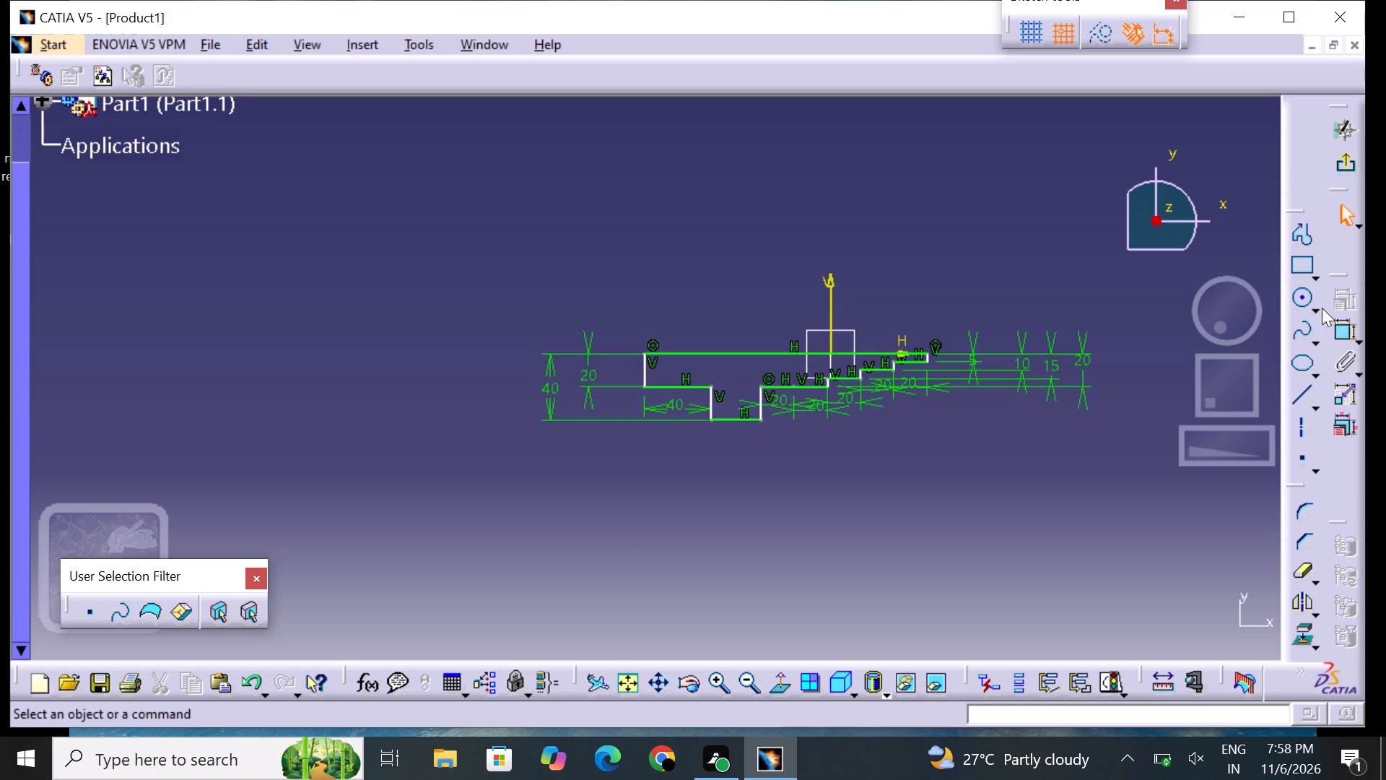
Exit the sketch and return to the 3D part.
click(1343, 165)
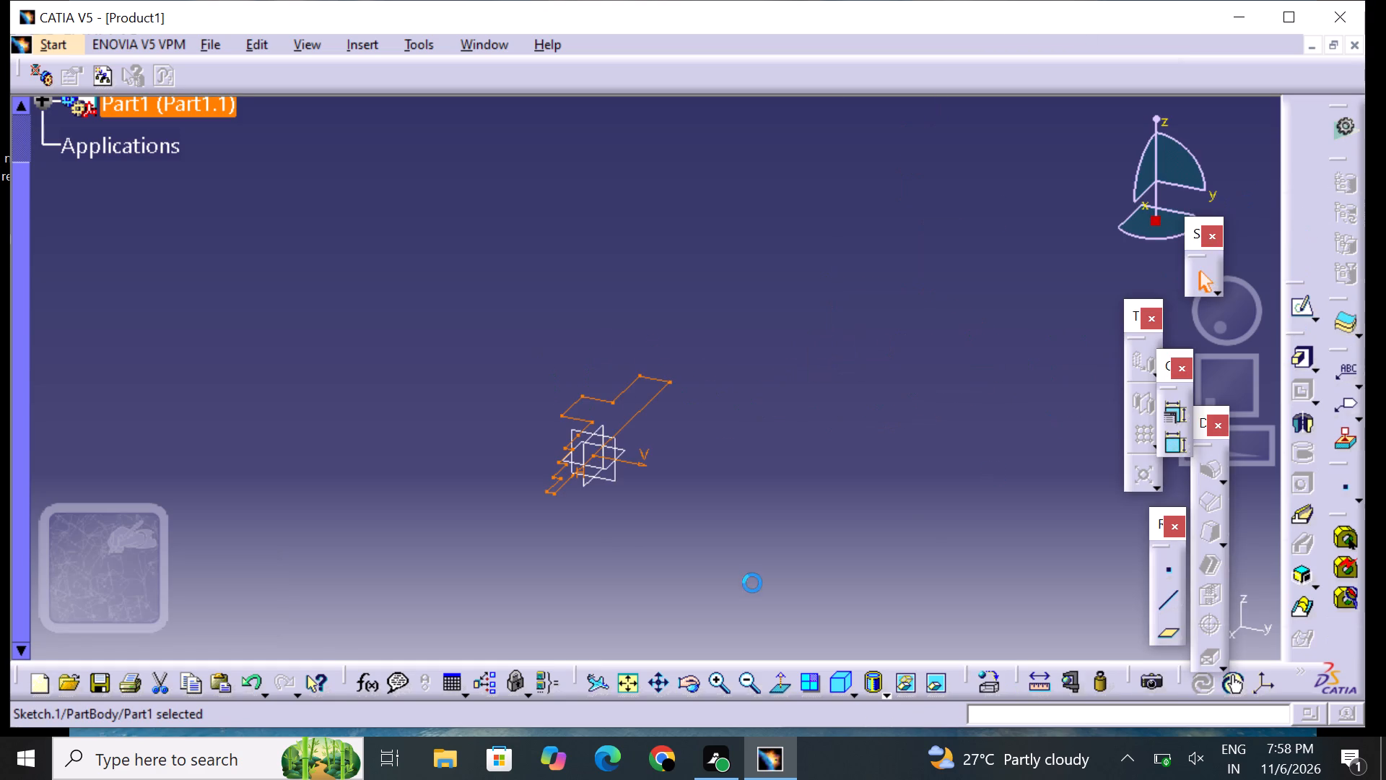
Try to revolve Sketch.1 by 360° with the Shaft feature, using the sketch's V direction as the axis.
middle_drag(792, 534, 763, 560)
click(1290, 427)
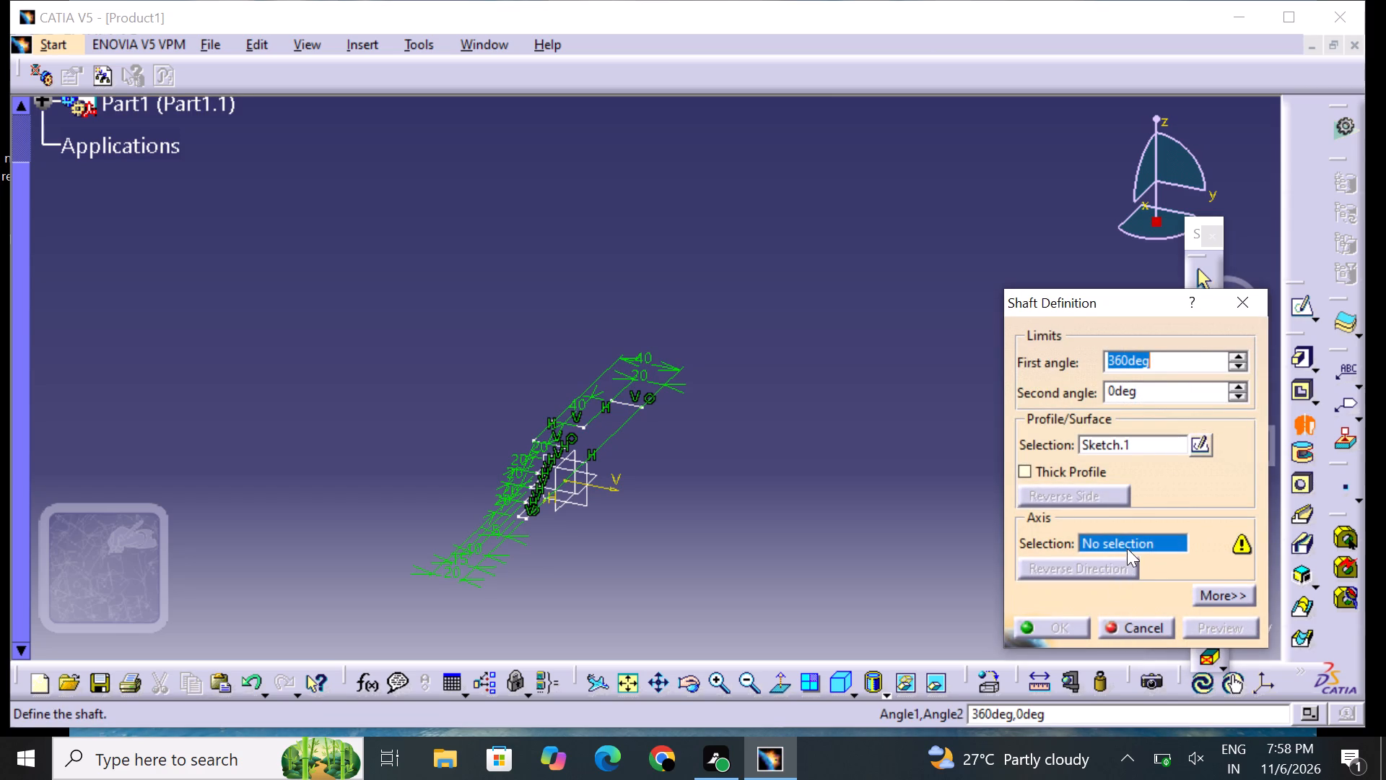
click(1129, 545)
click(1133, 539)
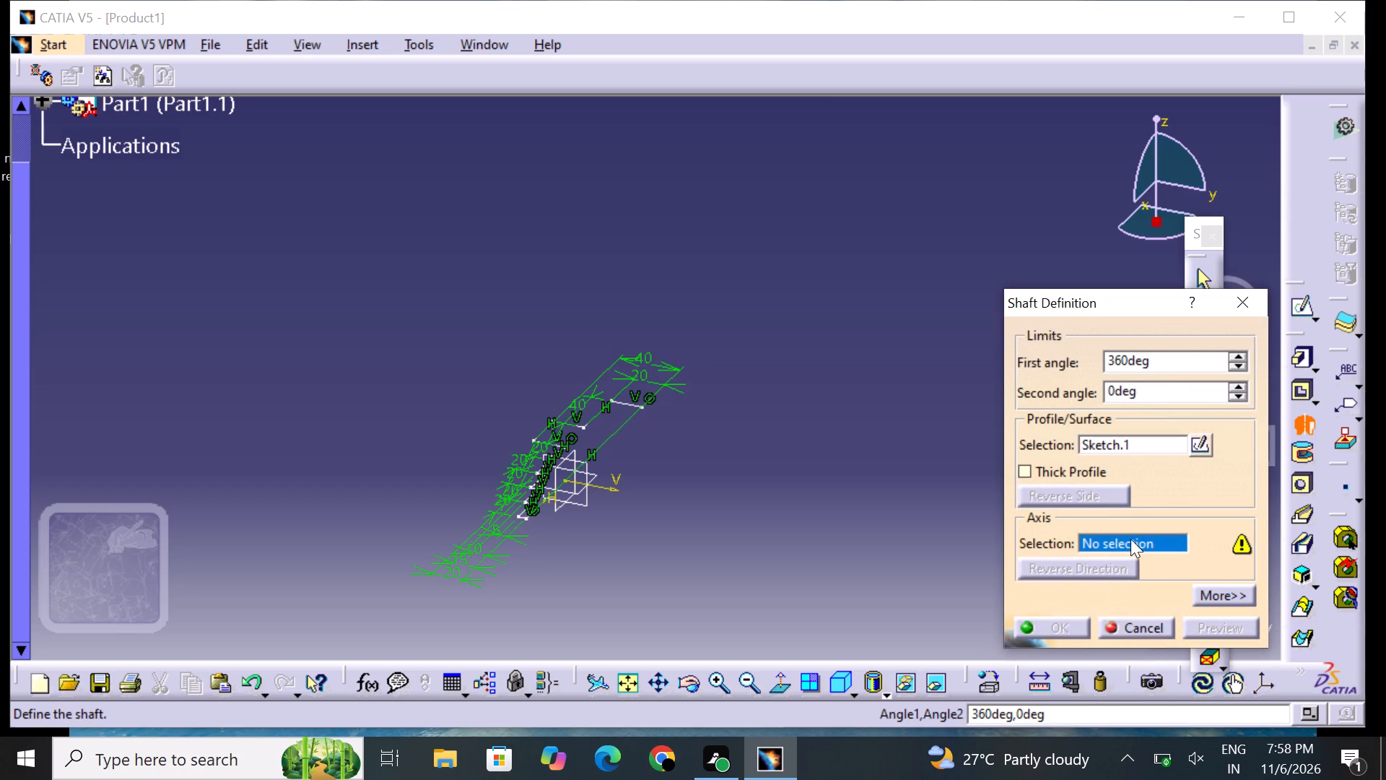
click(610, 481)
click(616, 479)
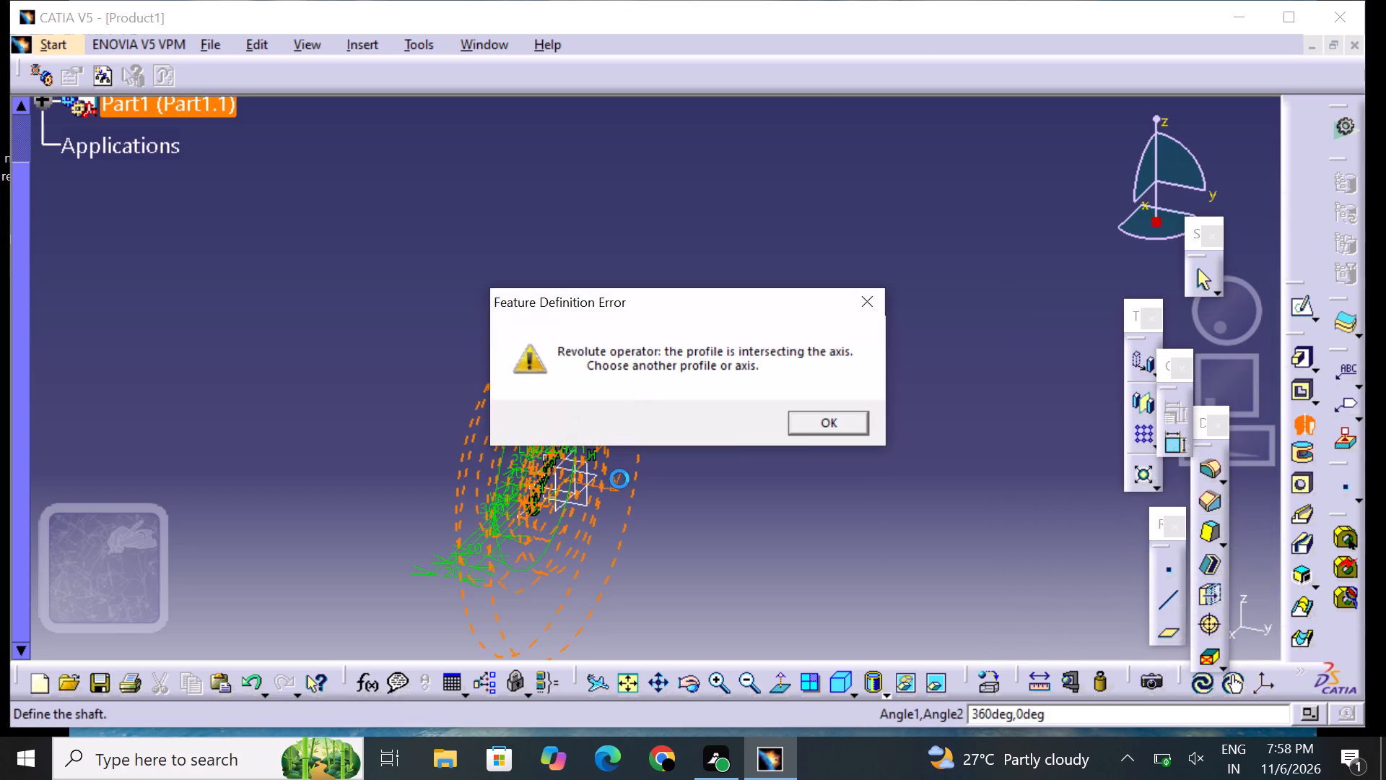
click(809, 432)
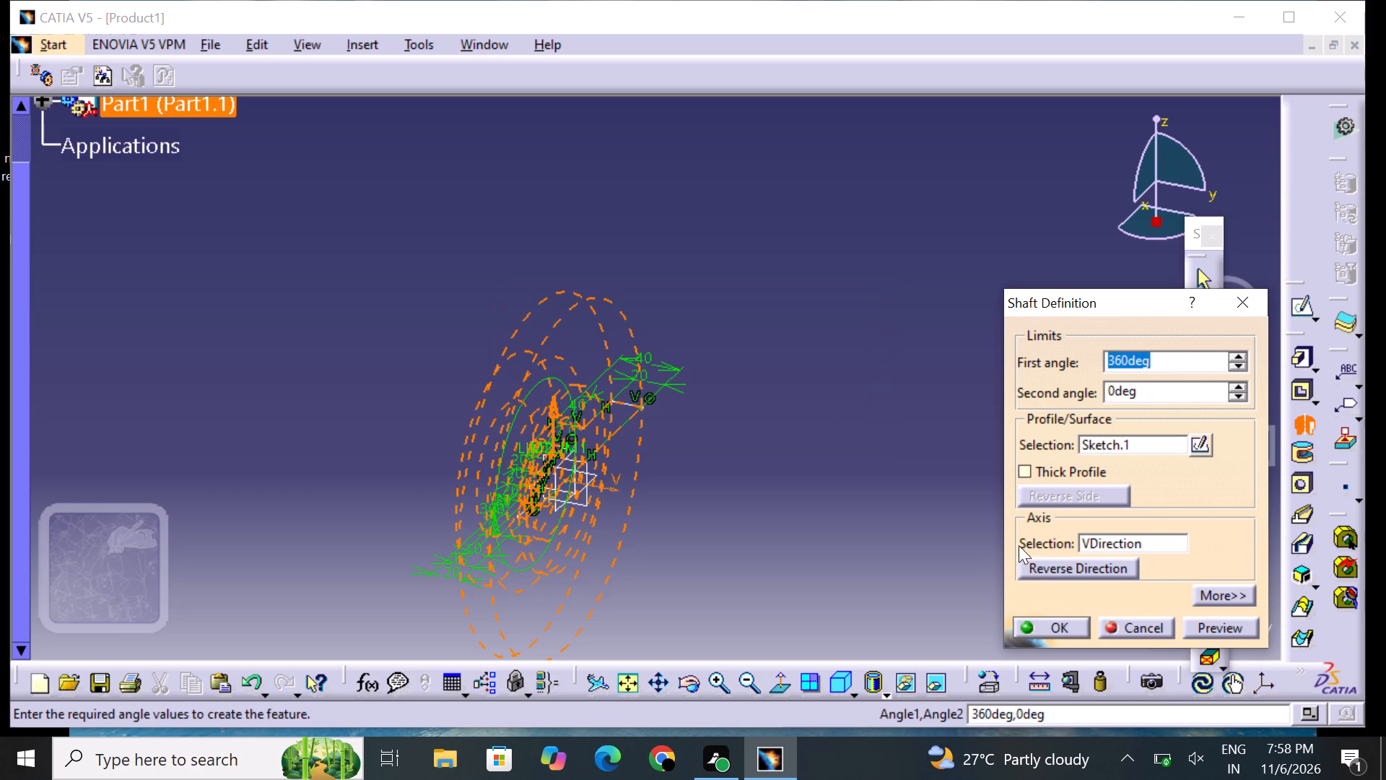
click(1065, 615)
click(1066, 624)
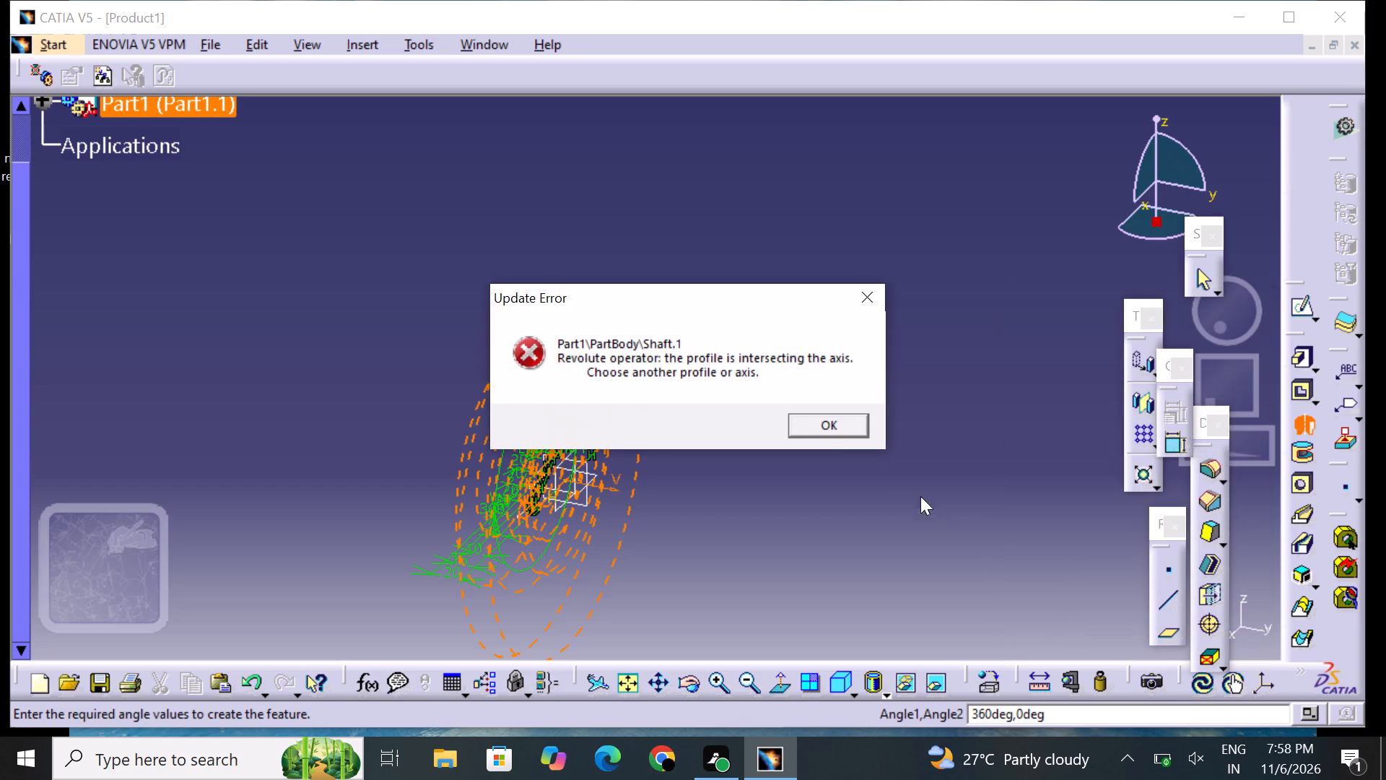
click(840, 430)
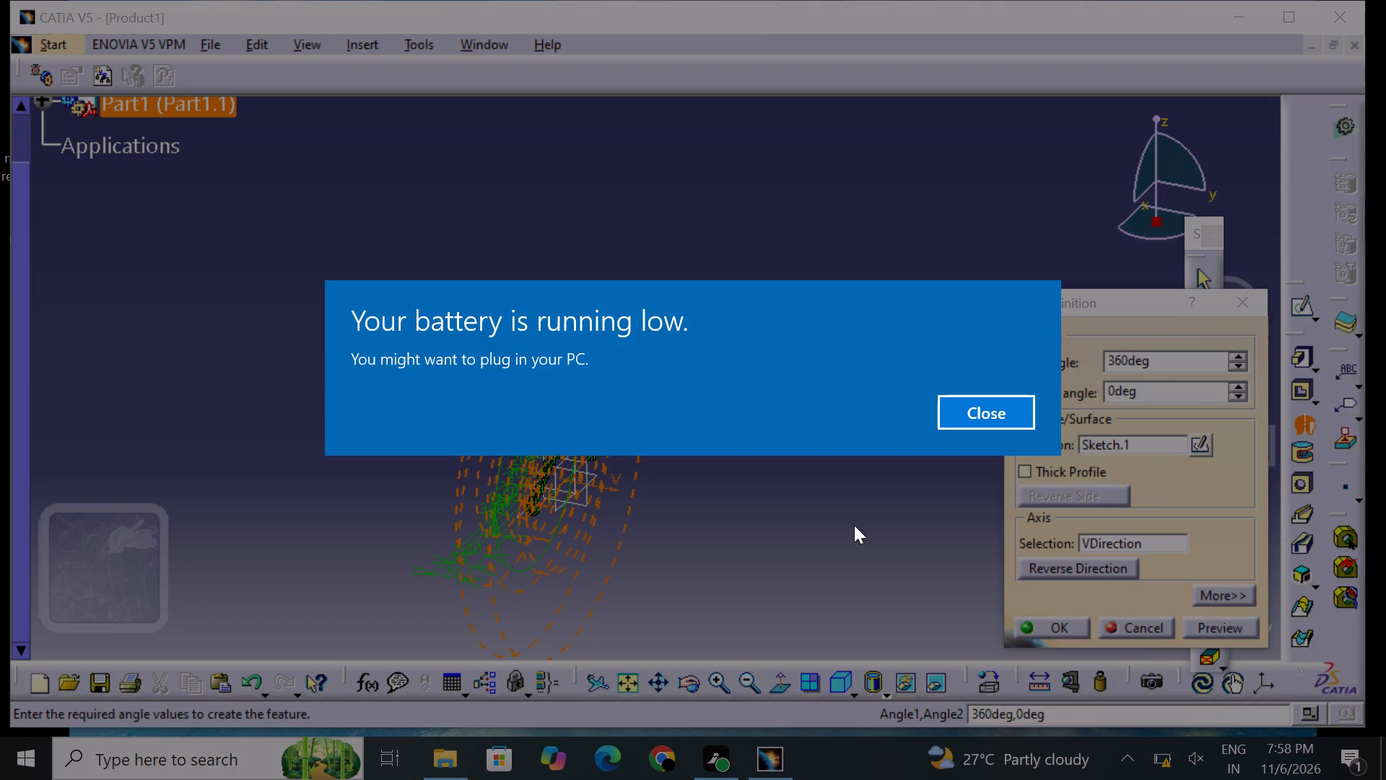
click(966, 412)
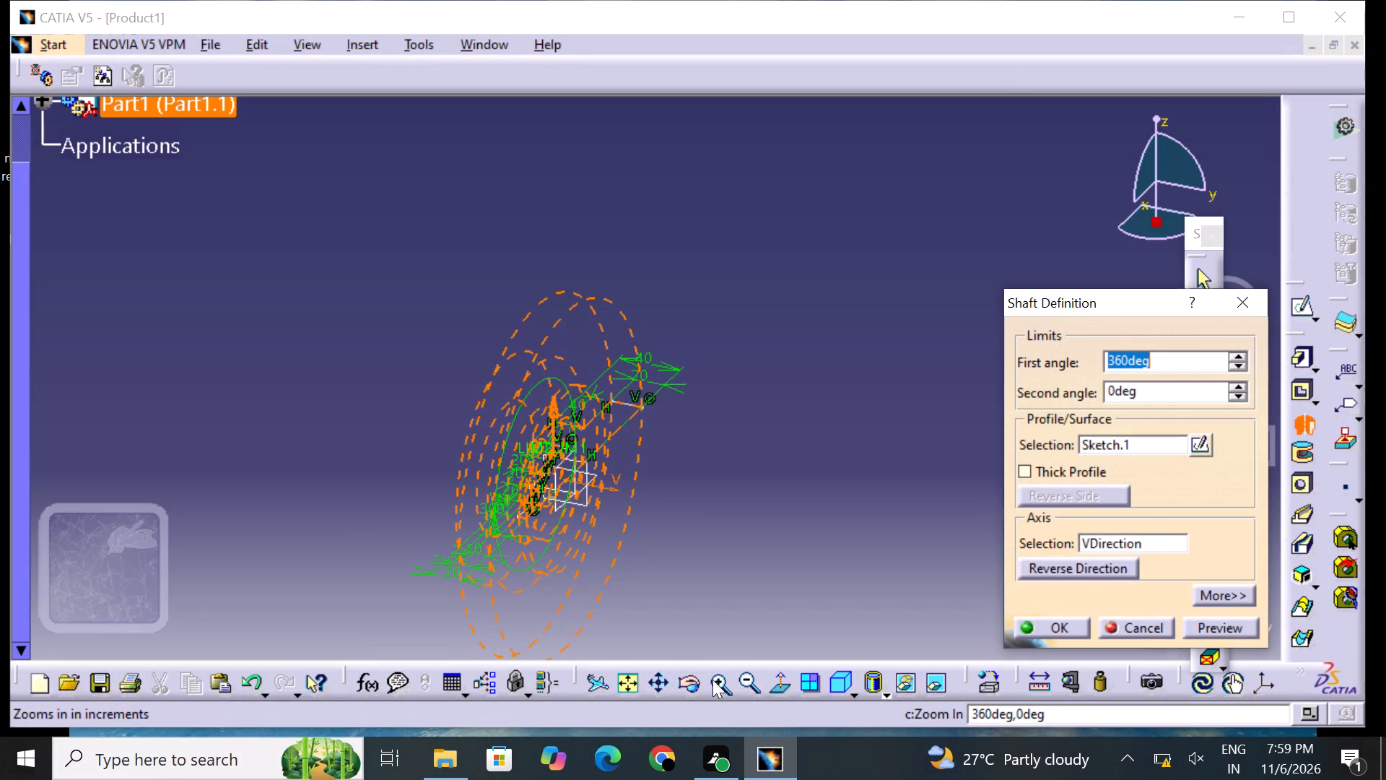
Change the Shaft axis to the sketch's H direction, preview the 360° revolution of Sketch.1 and create the solid.
double_click(712, 680)
click(820, 430)
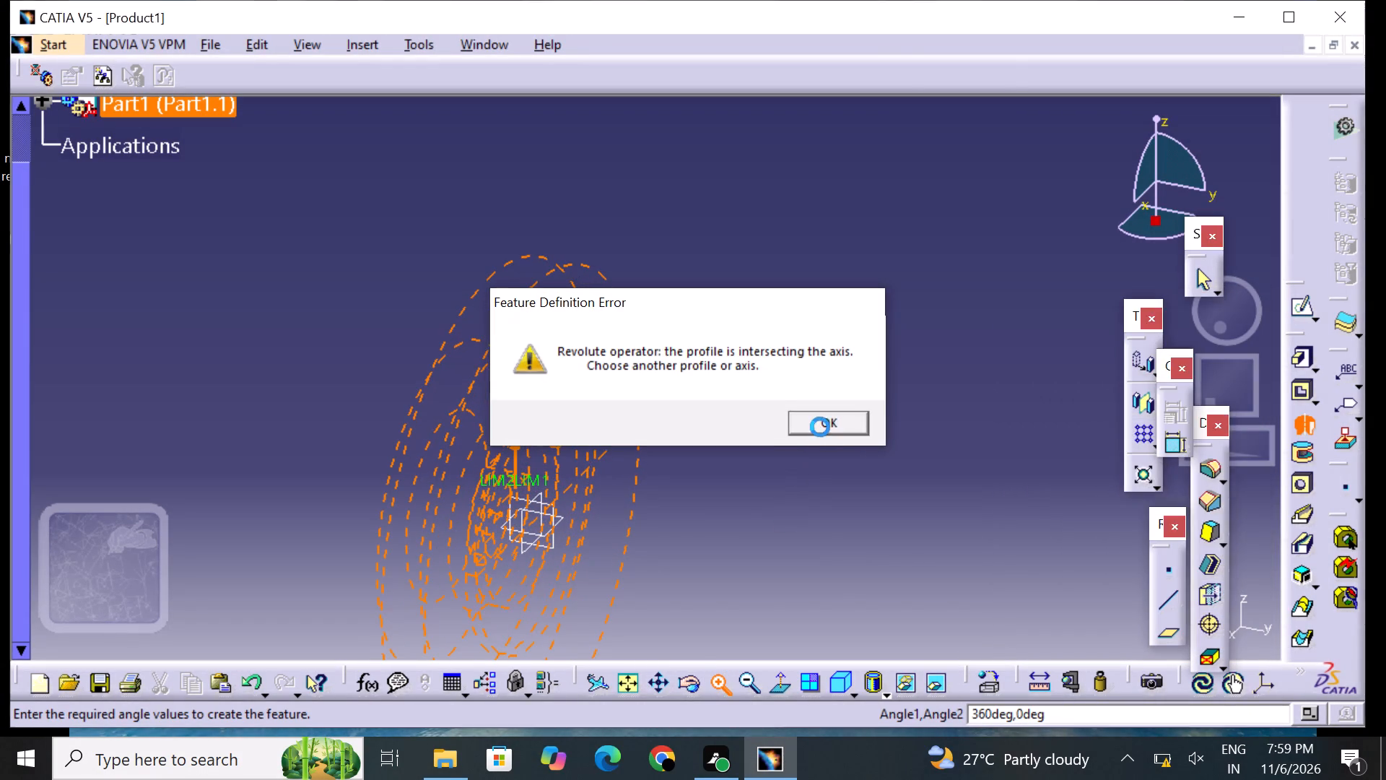
middle_drag(744, 535, 818, 485)
click(715, 681)
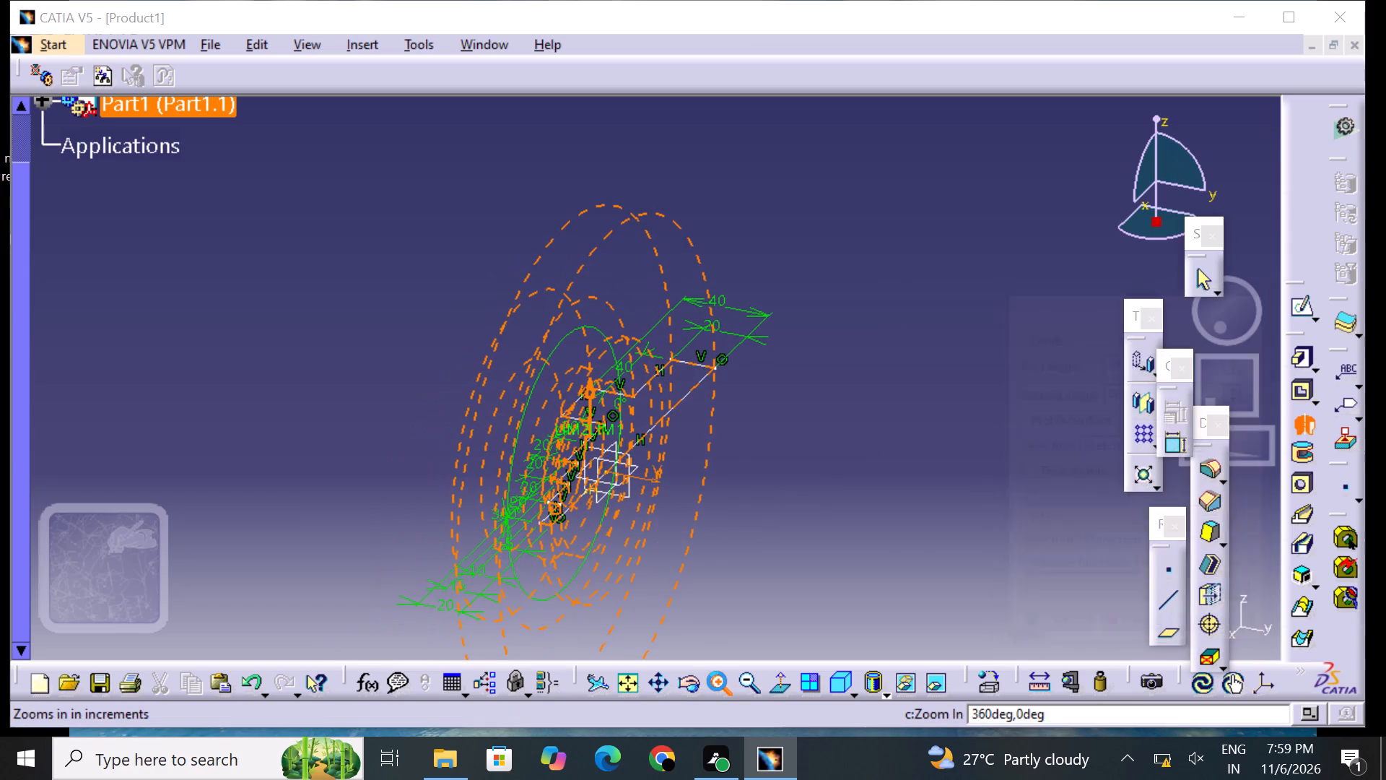
click(819, 420)
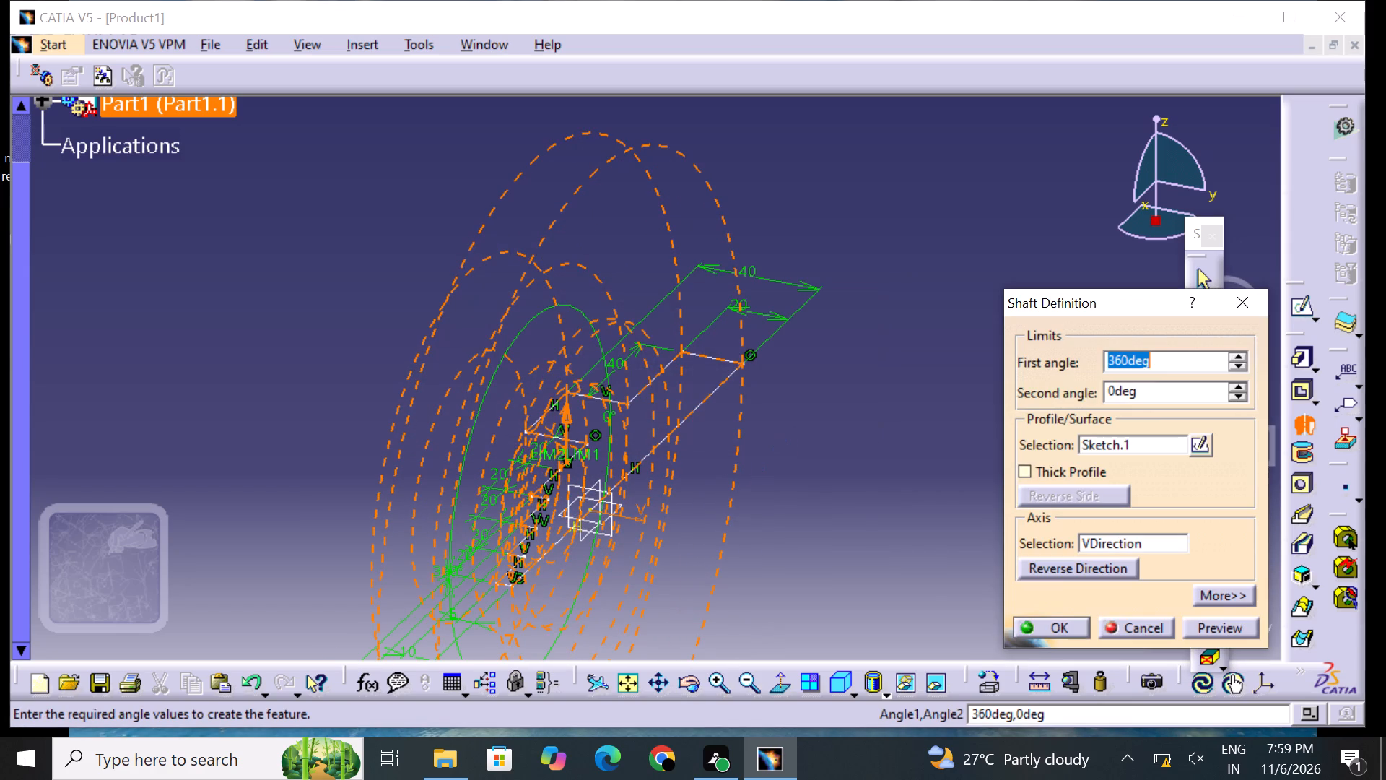
middle_drag(653, 494, 718, 469)
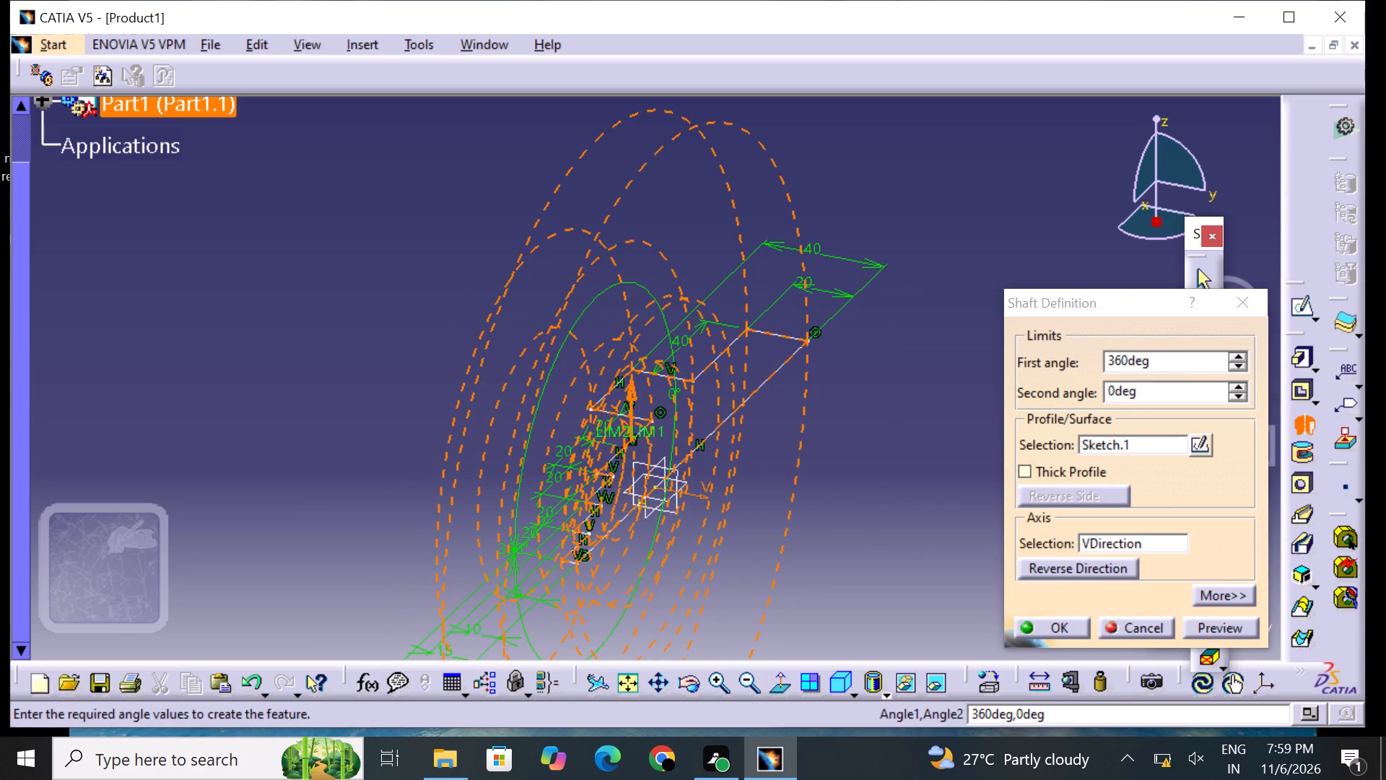
click(645, 503)
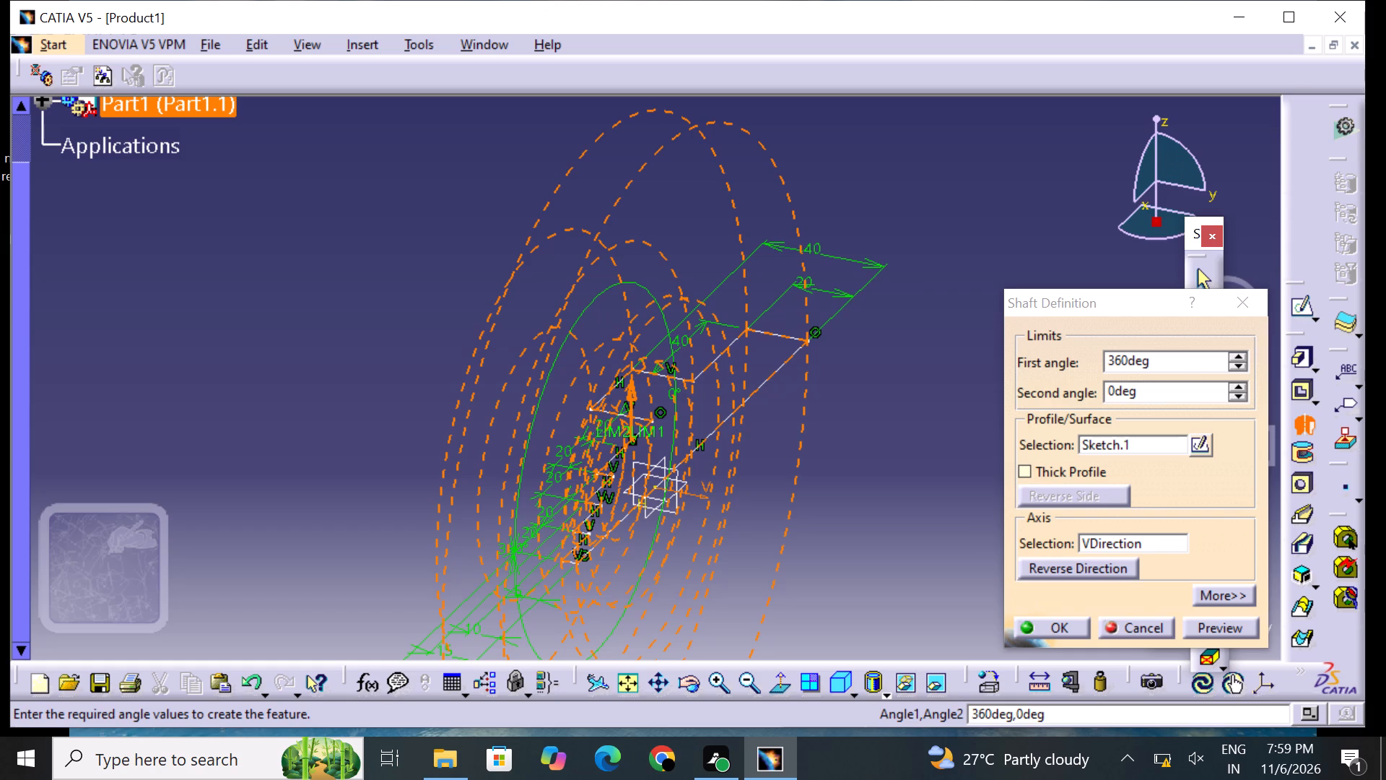
click(643, 506)
click(642, 506)
click(1139, 537)
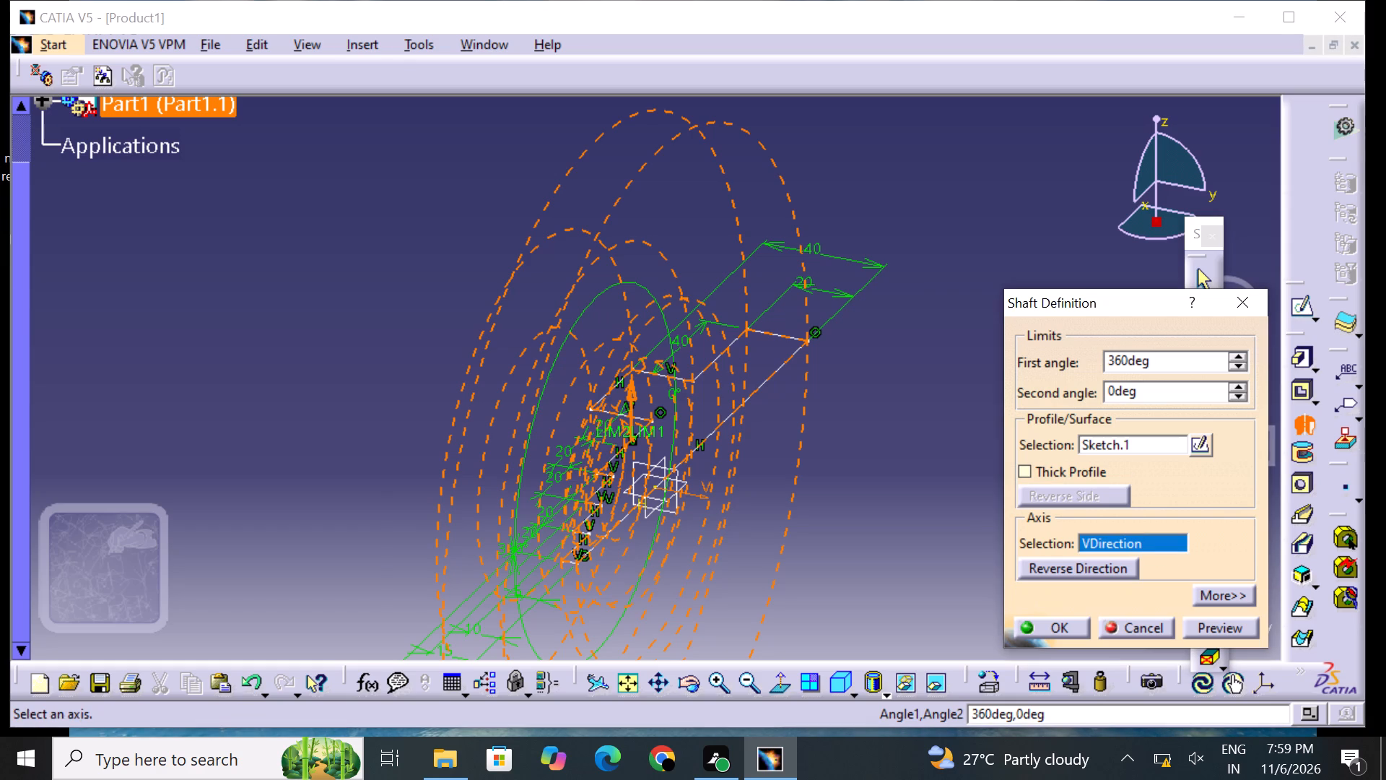
click(637, 500)
drag(640, 503, 648, 513)
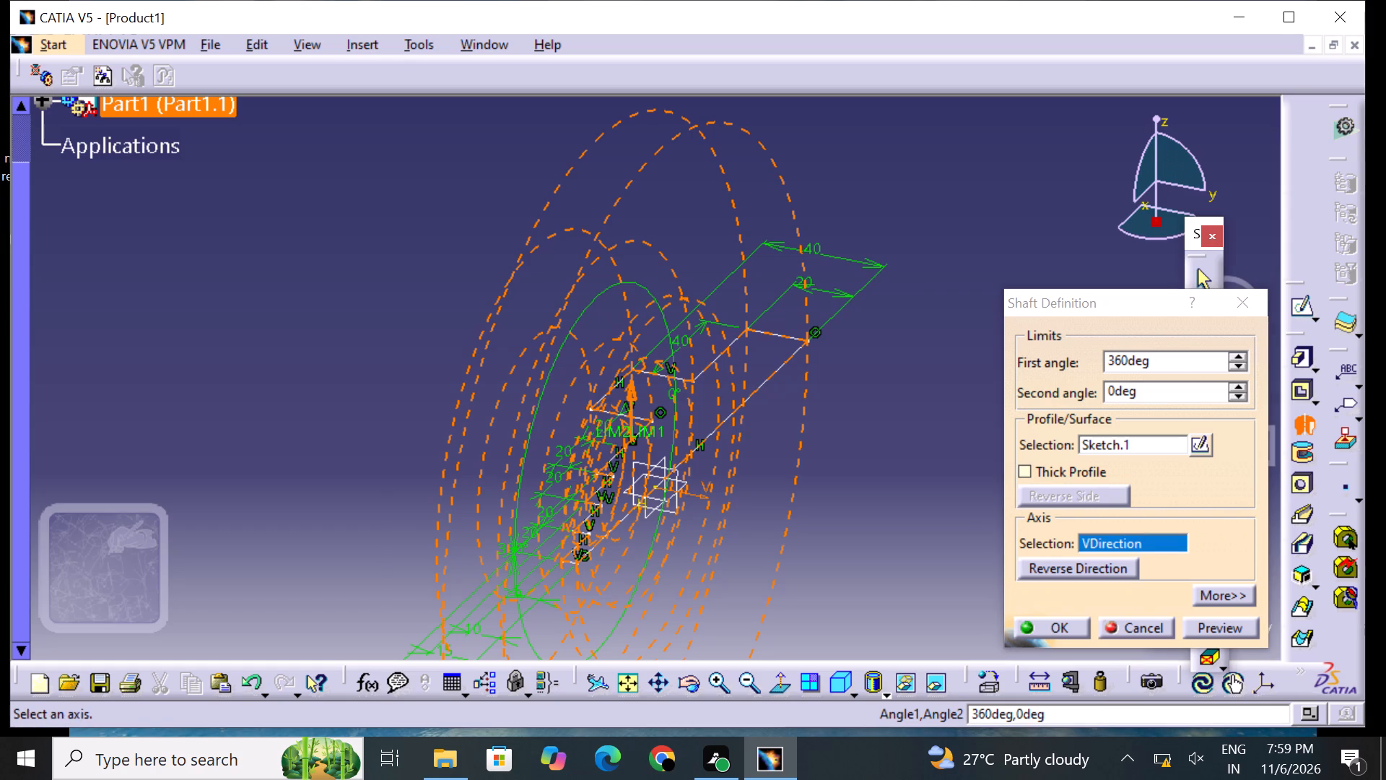
double_click(710, 677)
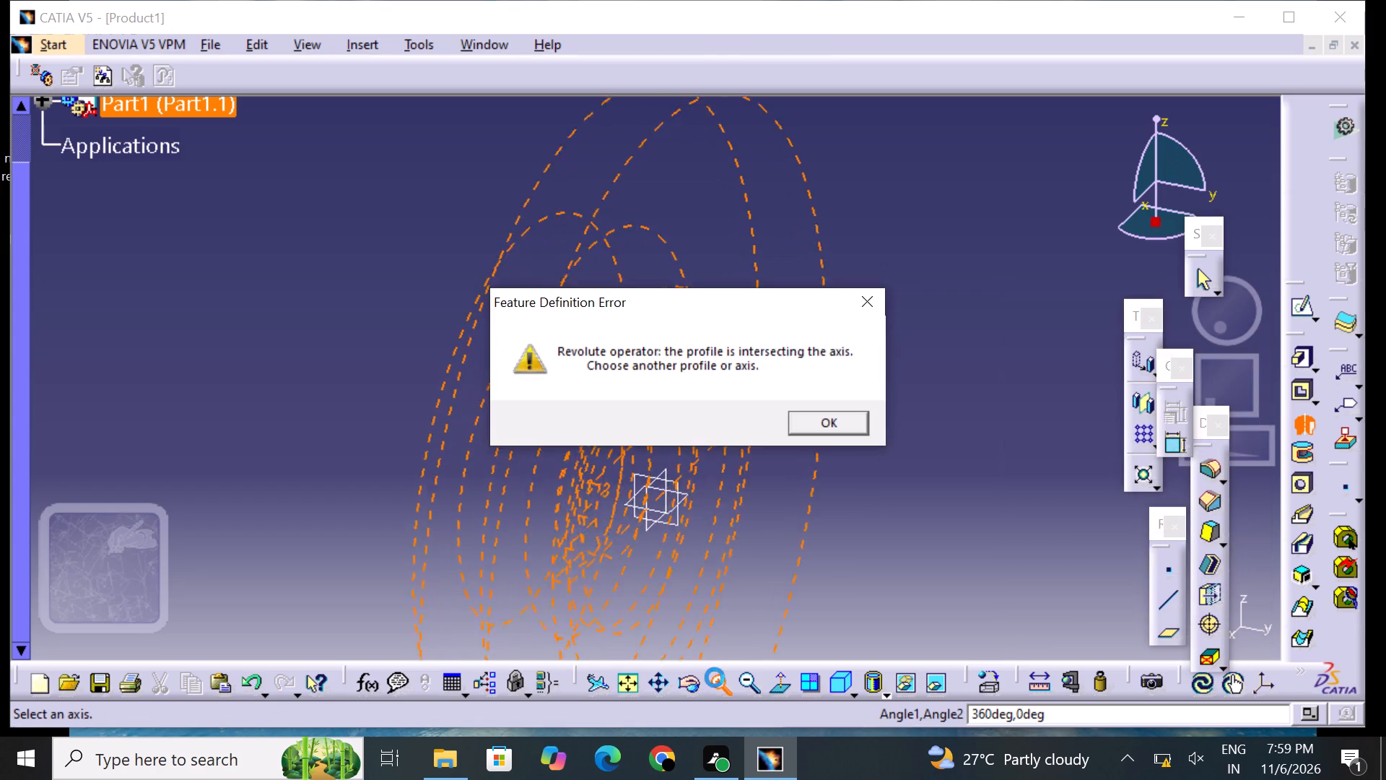
click(815, 425)
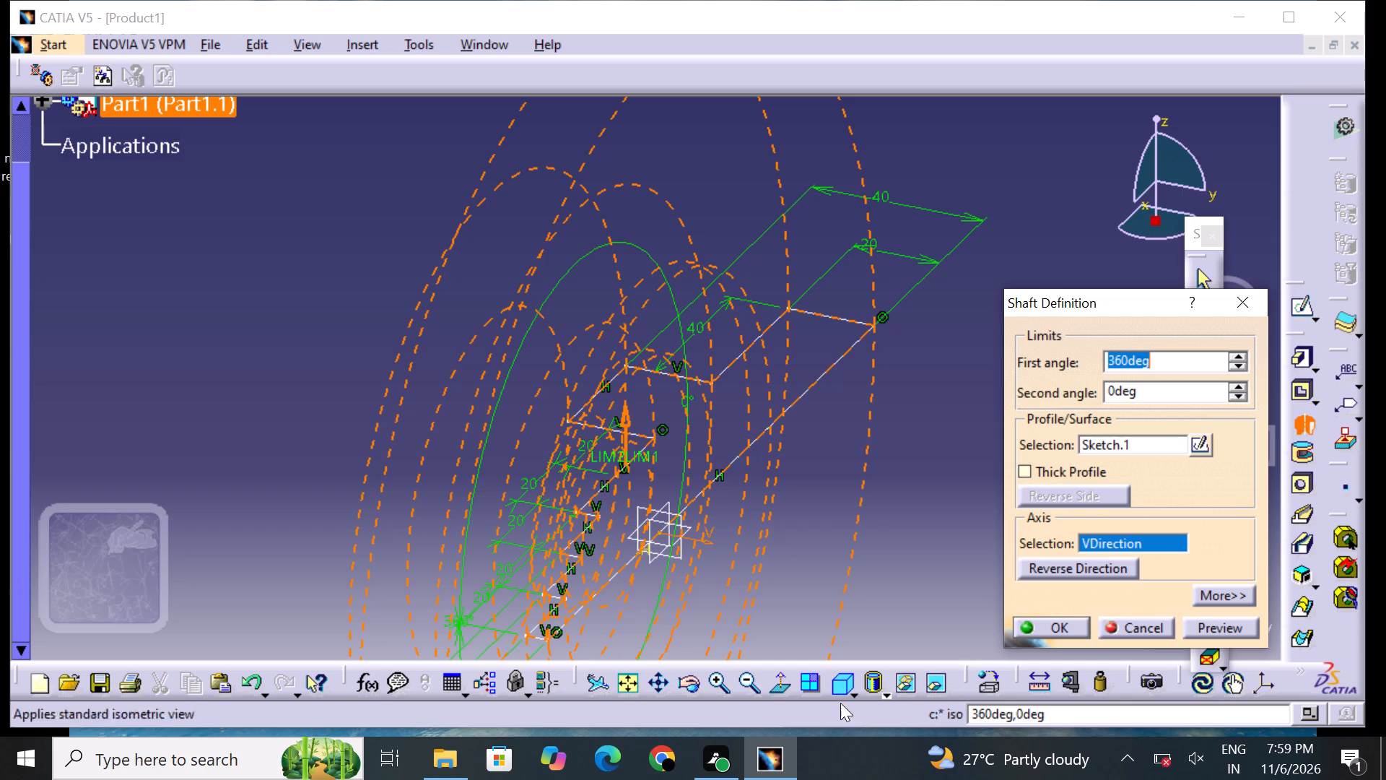
click(720, 683)
click(720, 683)
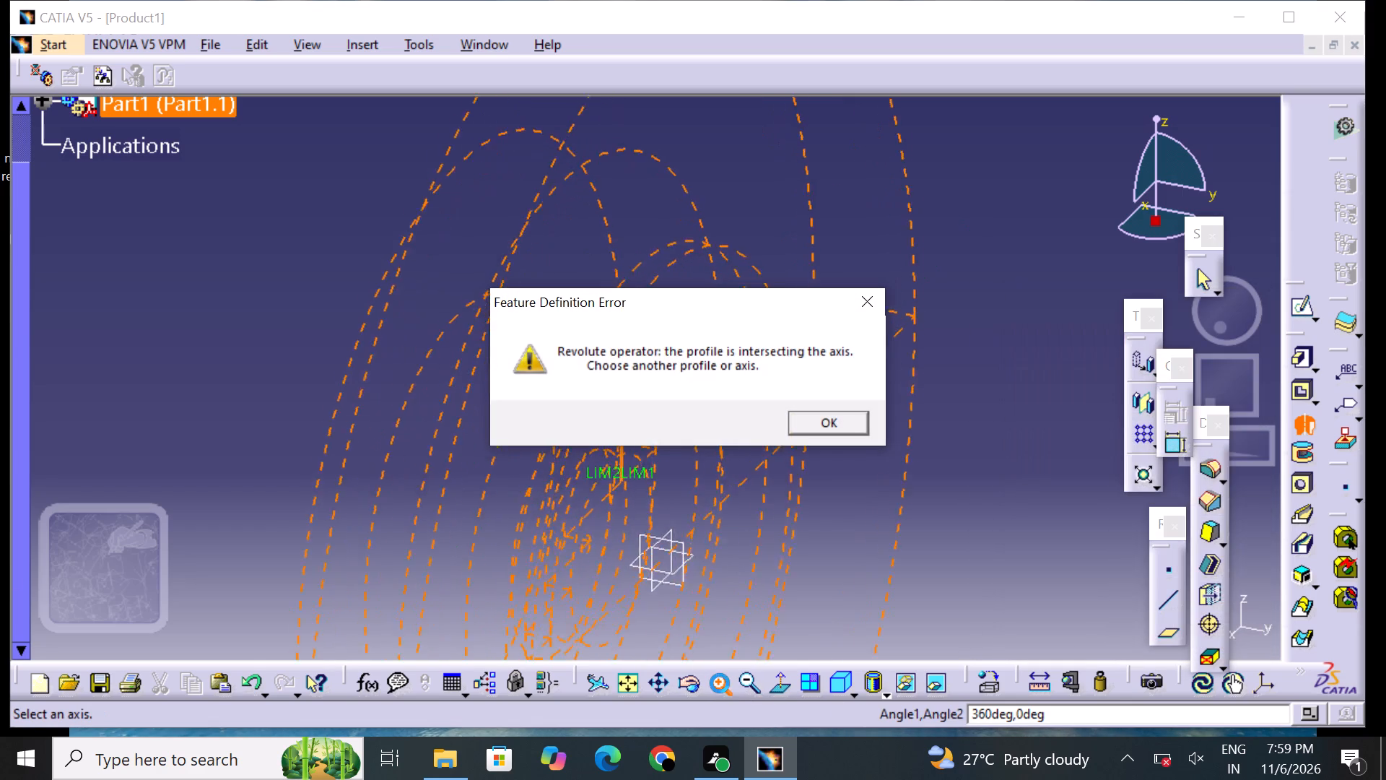
click(841, 419)
middle_drag(696, 589, 697, 589)
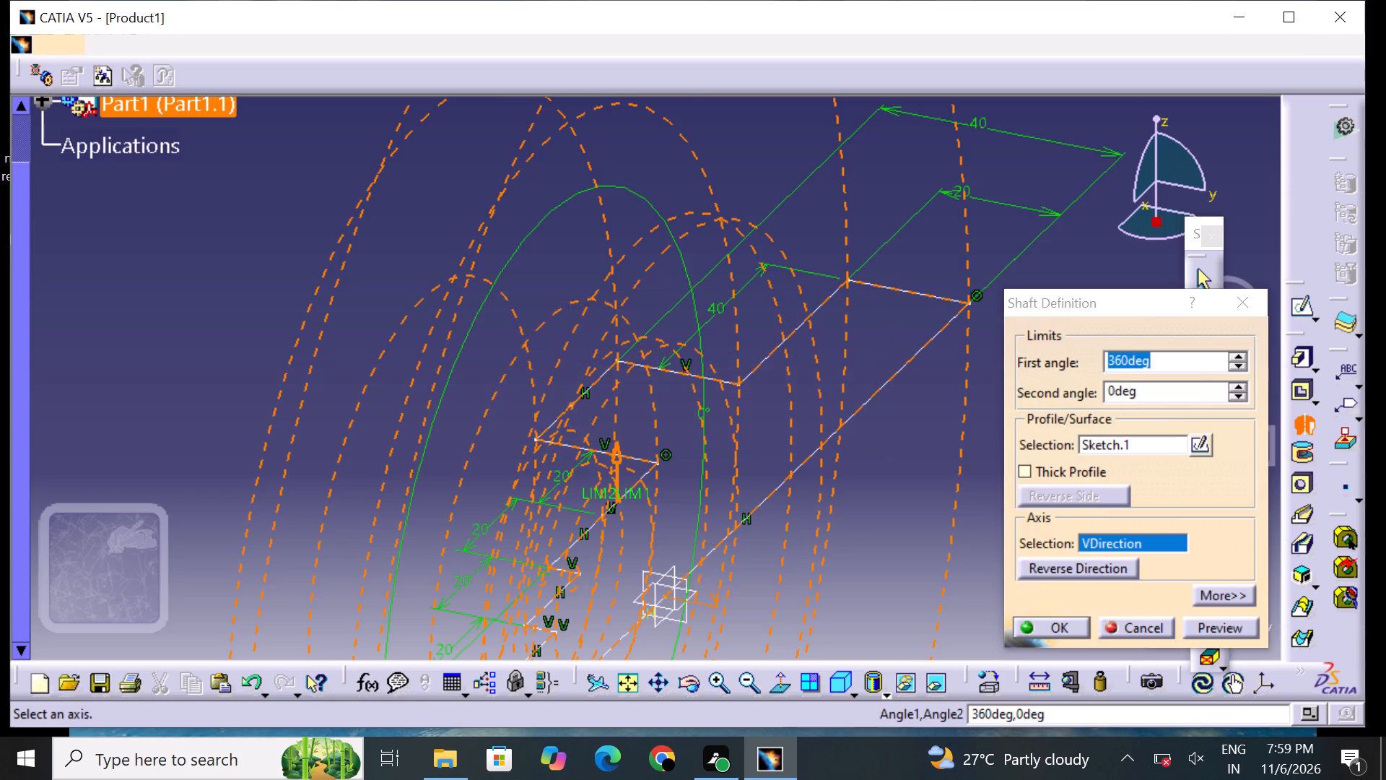
middle_drag(697, 589, 691, 485)
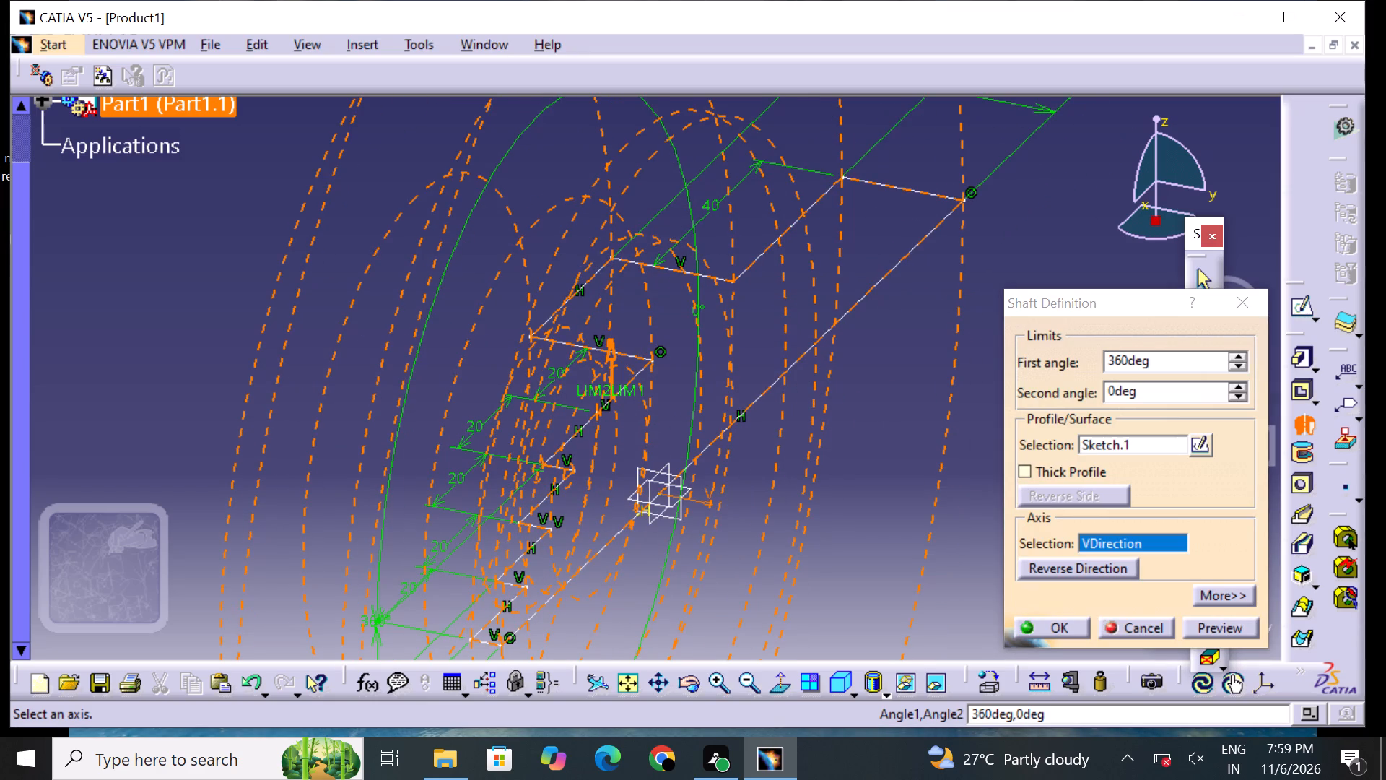
drag(645, 516, 653, 514)
double_click(646, 515)
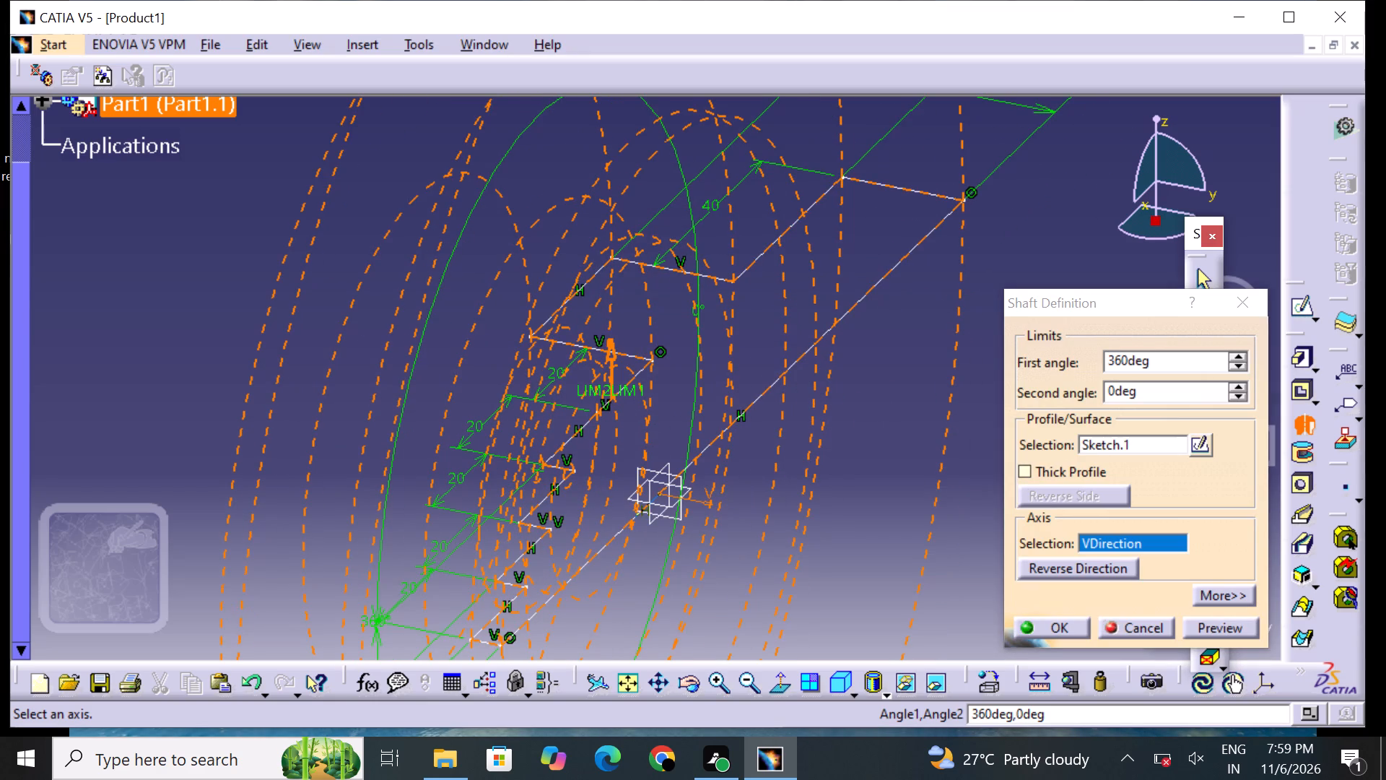
click(637, 516)
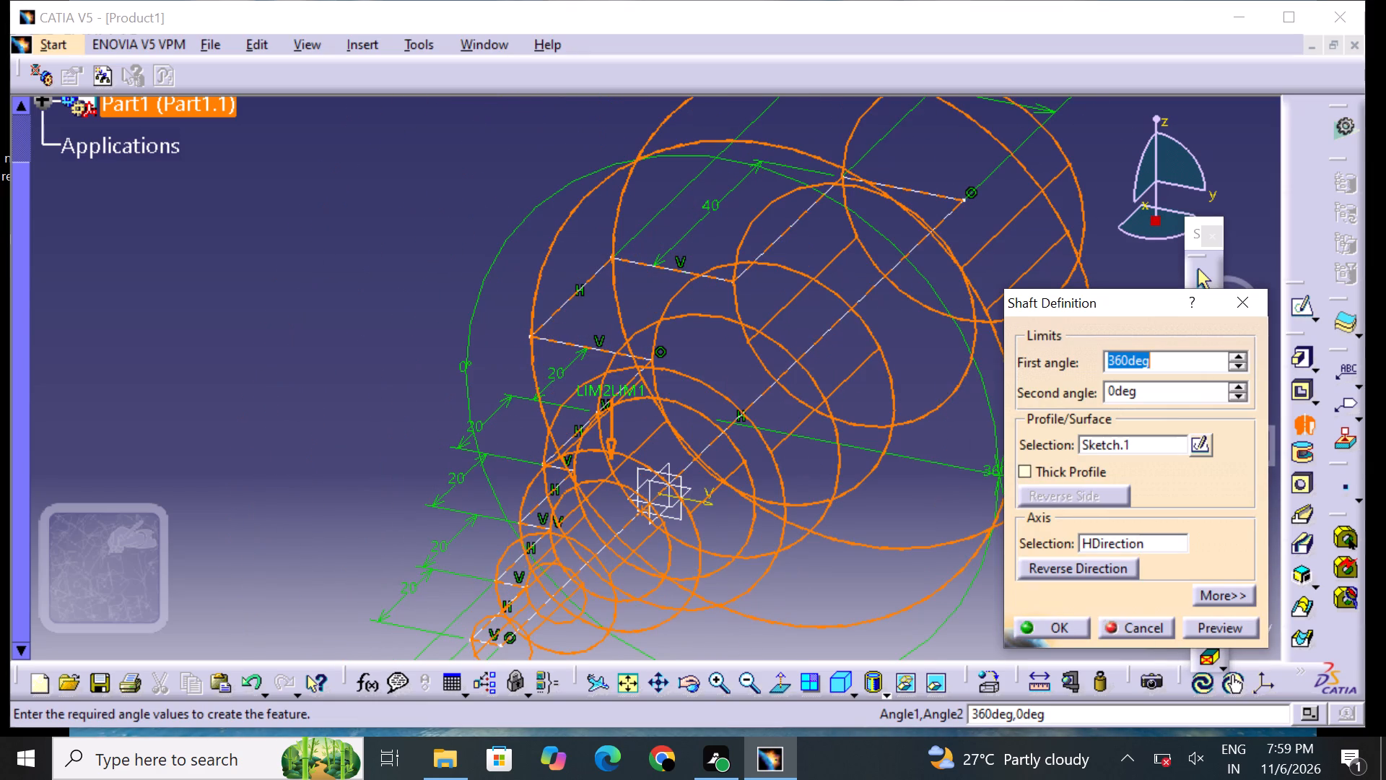
click(1226, 632)
click(1050, 628)
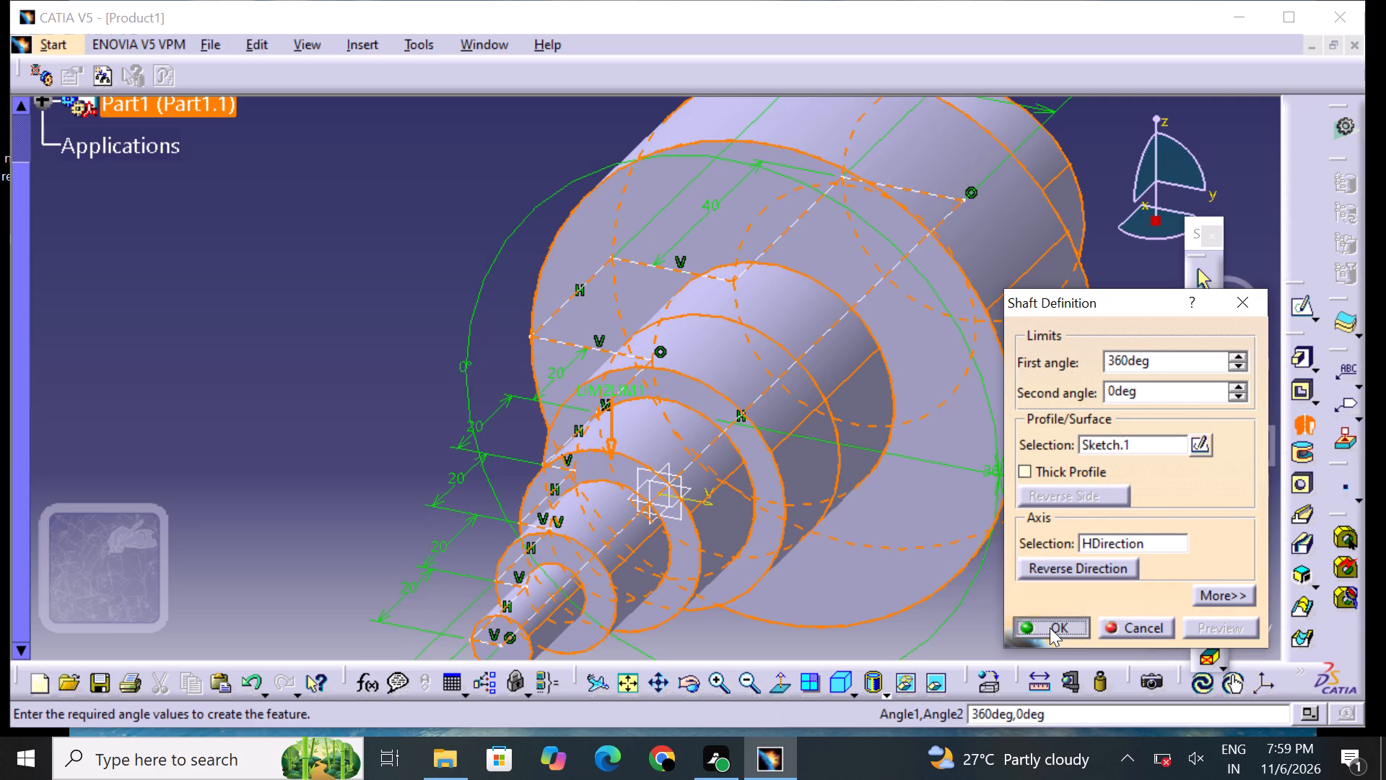
click(1010, 626)
Examine the revolved stepped shaft from several angles, checking its large collar, successive steps and both ends.
middle_drag(393, 485, 461, 522)
right_drag(396, 489, 461, 522)
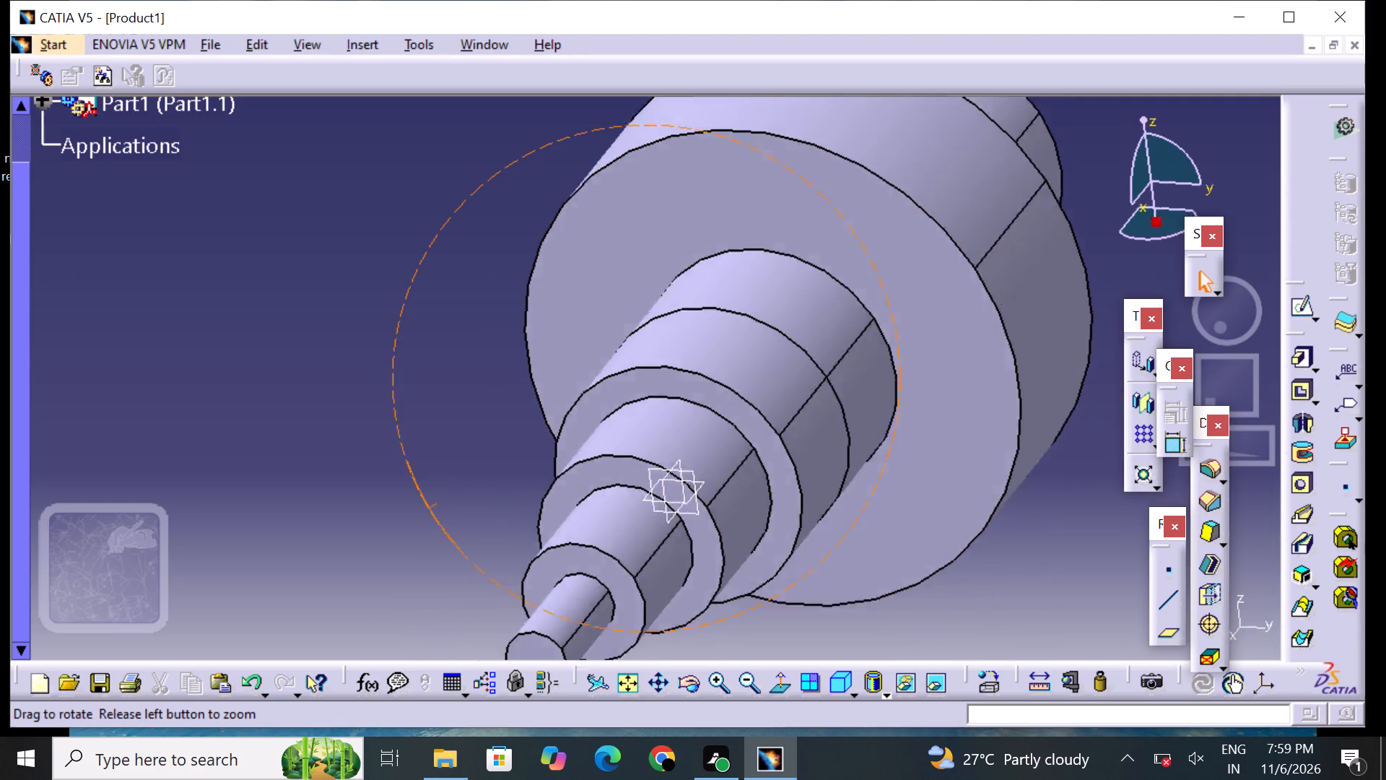
right_drag(461, 522, 711, 485)
middle_drag(461, 522, 711, 485)
middle_drag(696, 458, 321, 578)
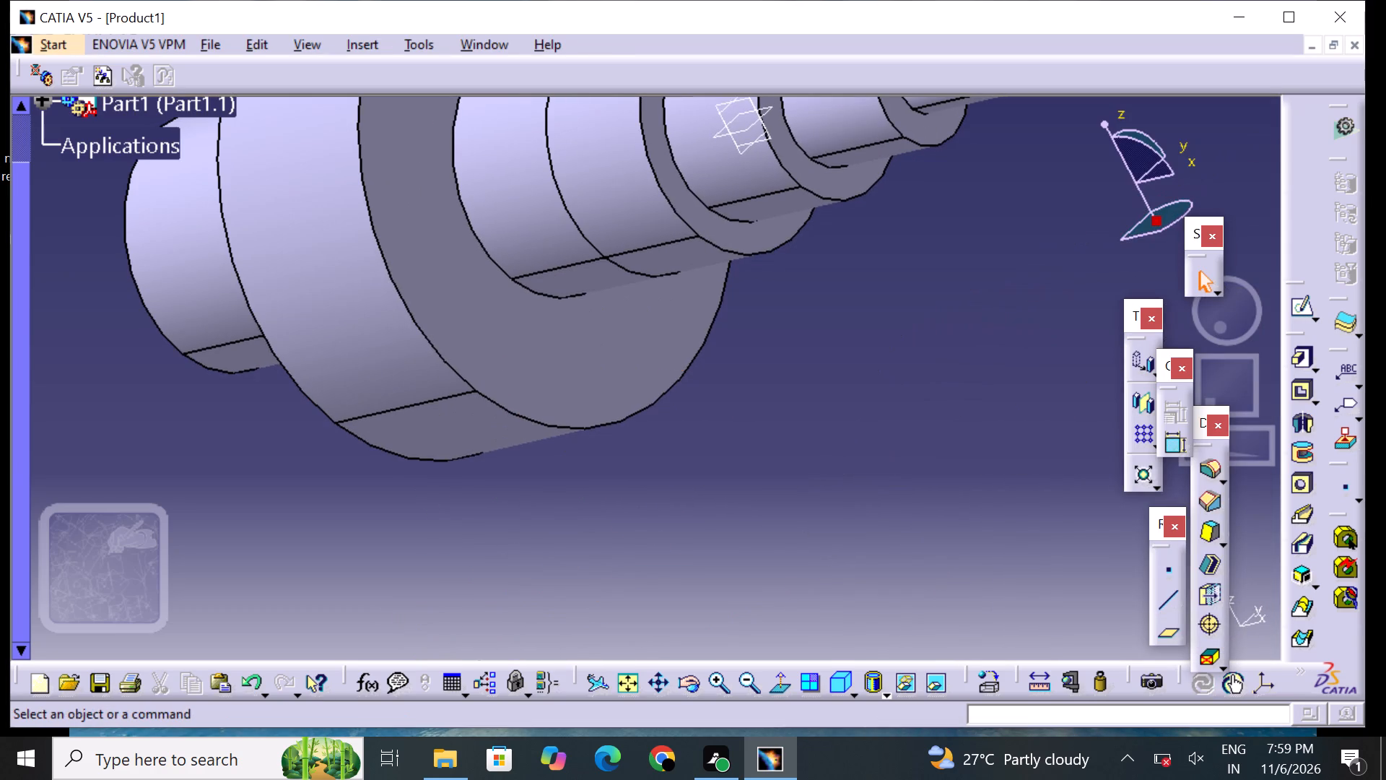
middle_drag(980, 415, 1007, 565)
right_drag(980, 415, 1007, 565)
scroll(1007, 565, up, 1)
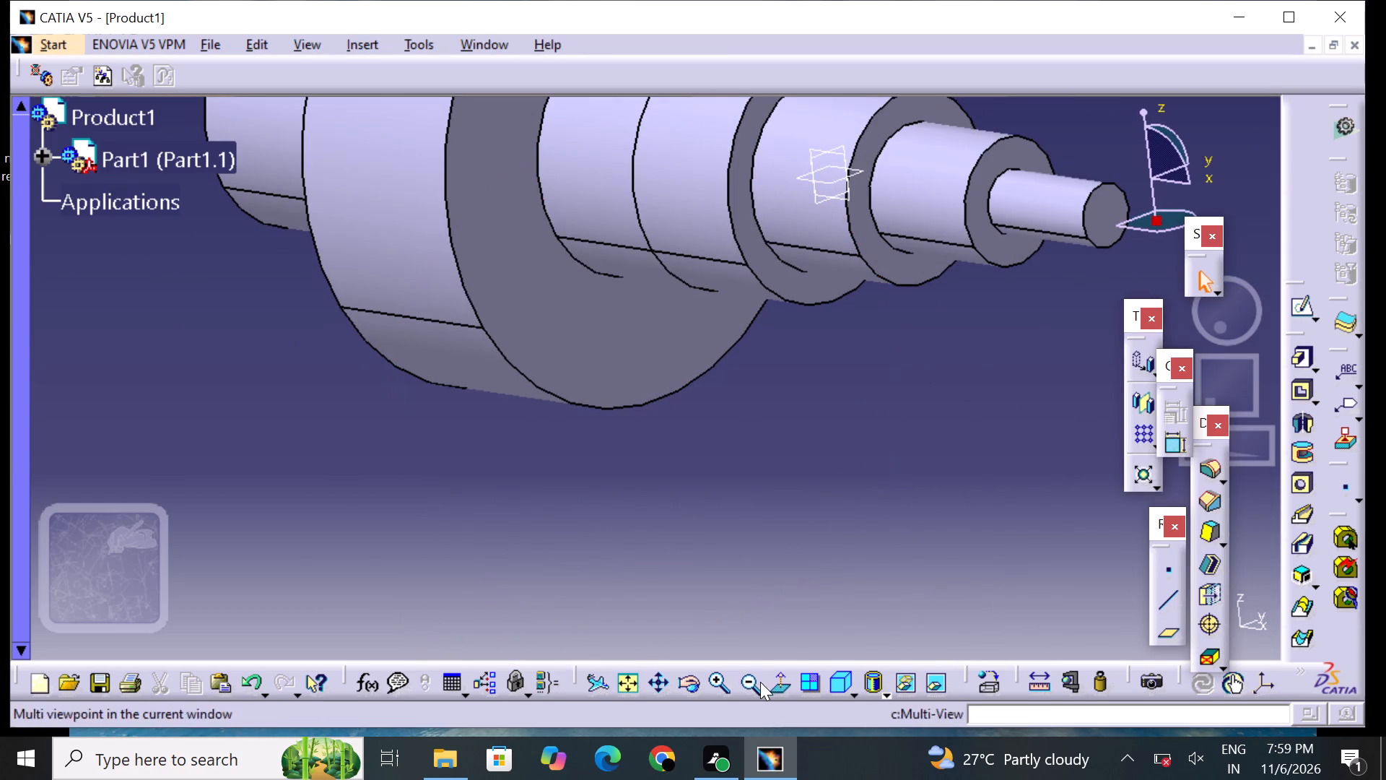
click(760, 682)
middle_drag(630, 394, 679, 487)
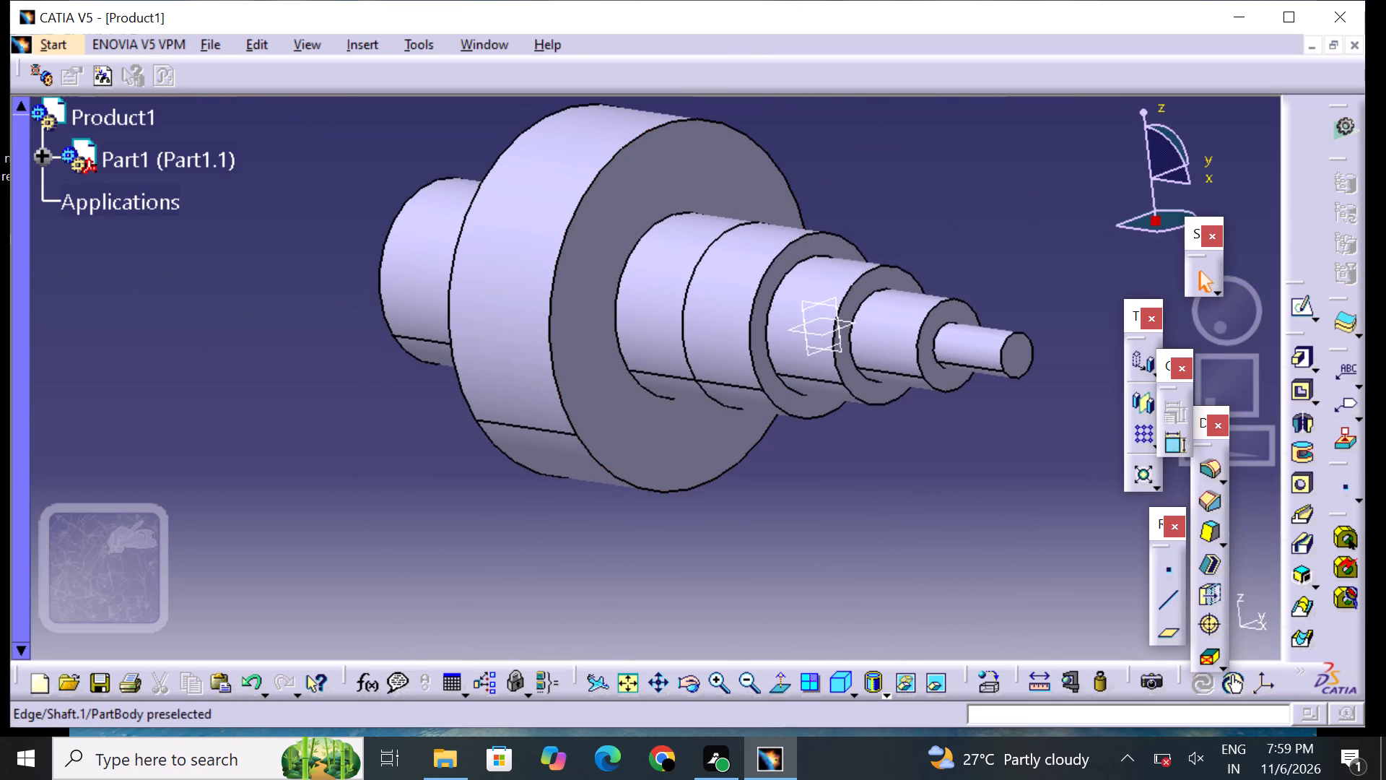
middle_drag(438, 443, 591, 480)
right_drag(440, 443, 593, 482)
middle_drag(261, 370, 313, 402)
right_drag(261, 370, 313, 402)
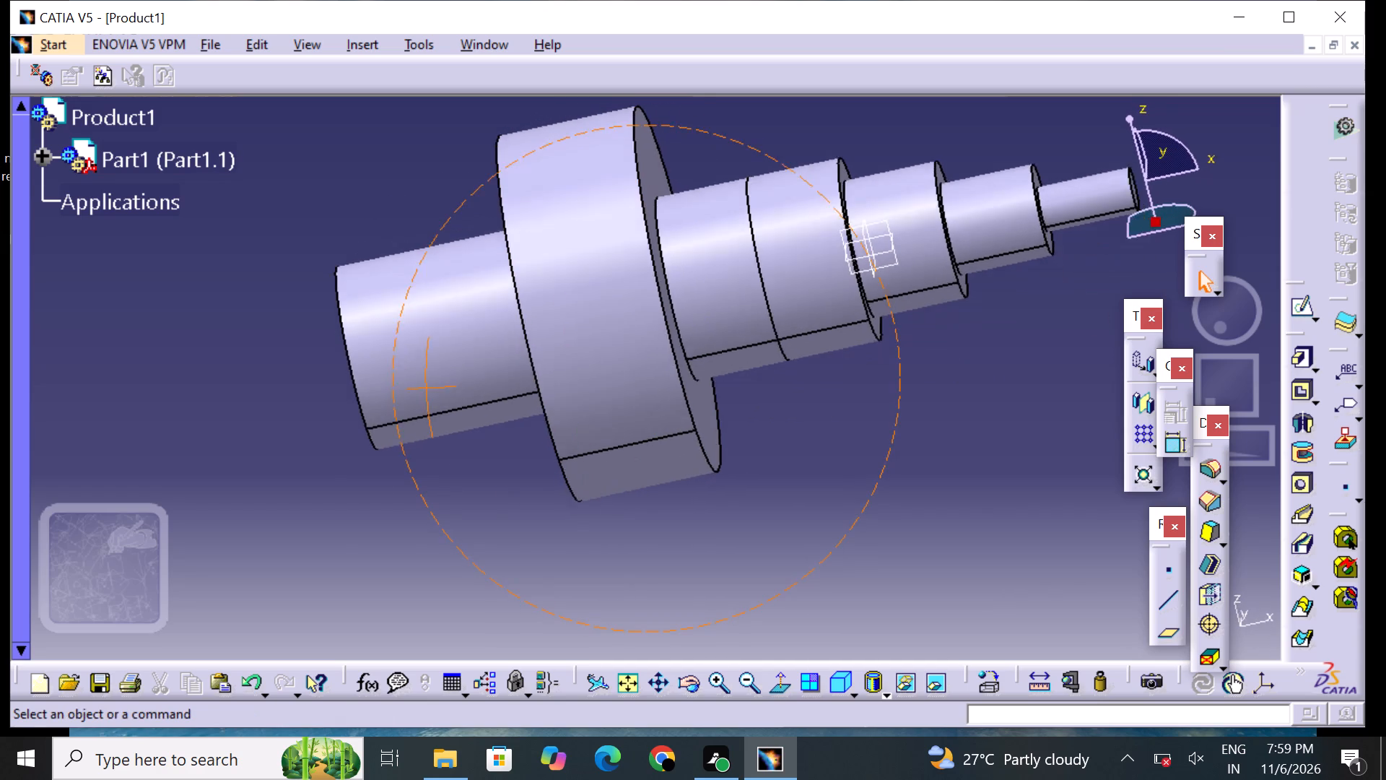
middle_drag(313, 402, 518, 346)
right_drag(313, 402, 518, 346)
middle_drag(764, 405, 674, 459)
middle_drag(908, 450, 795, 479)
right_drag(908, 450, 795, 479)
click(717, 689)
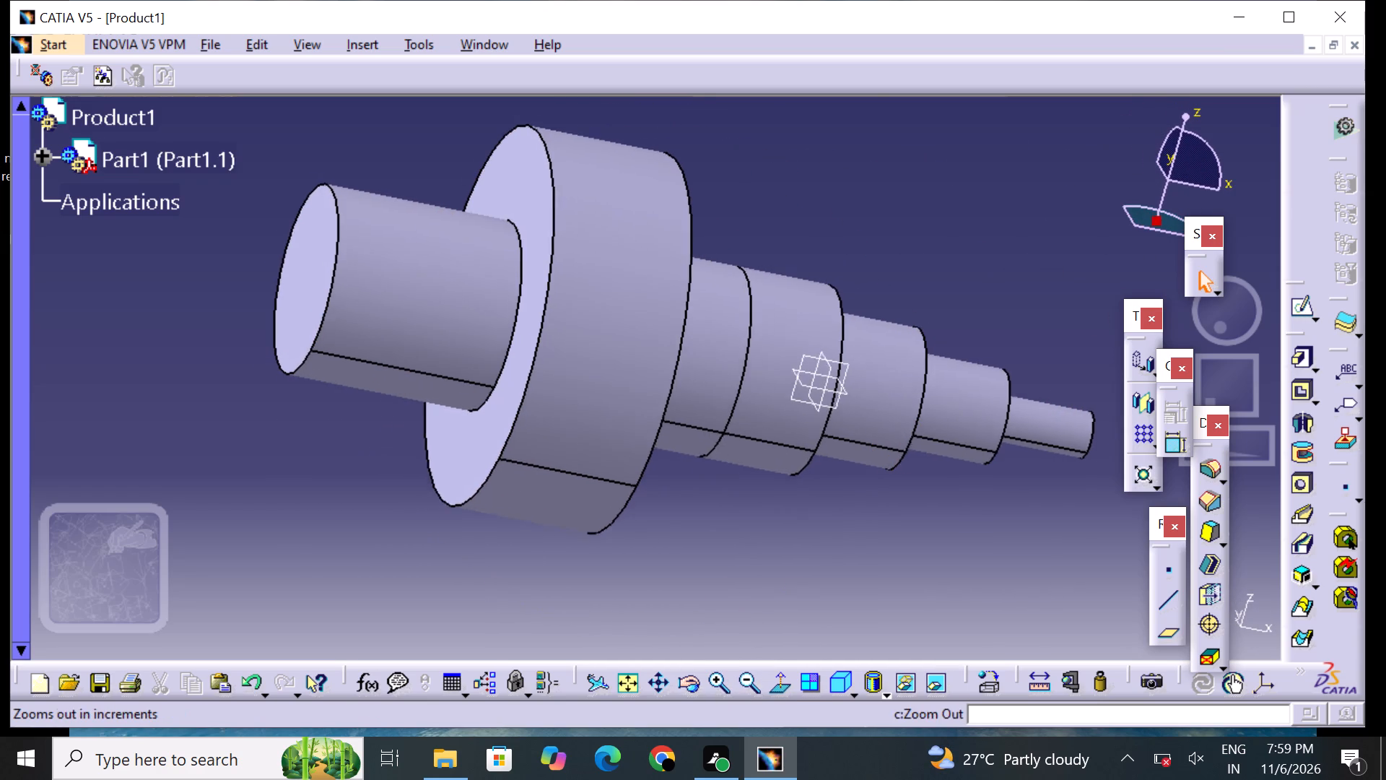
scroll(884, 530, up, 1)
middle_drag(884, 530, 837, 420)
right_drag(884, 529, 837, 420)
click(754, 680)
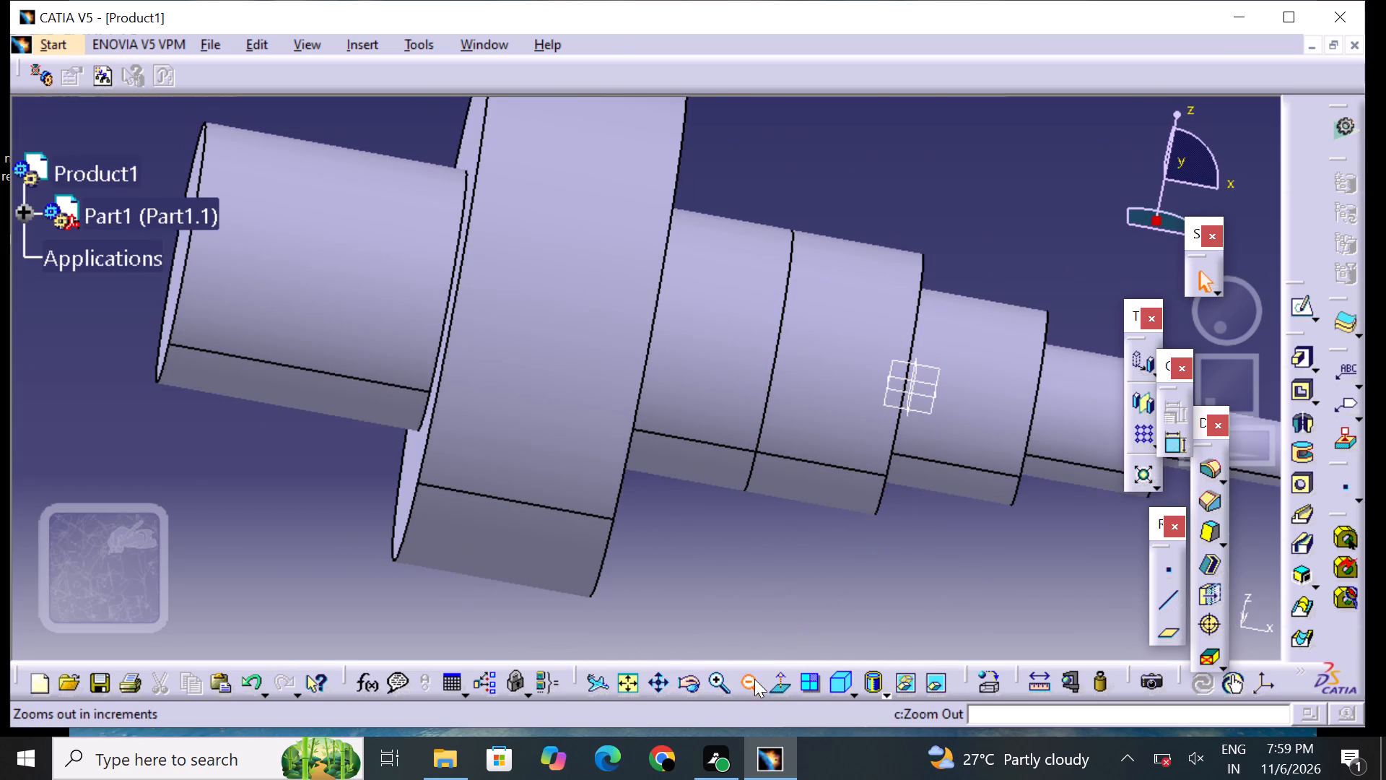
middle_drag(346, 499, 407, 563)
right_drag(349, 504, 391, 556)
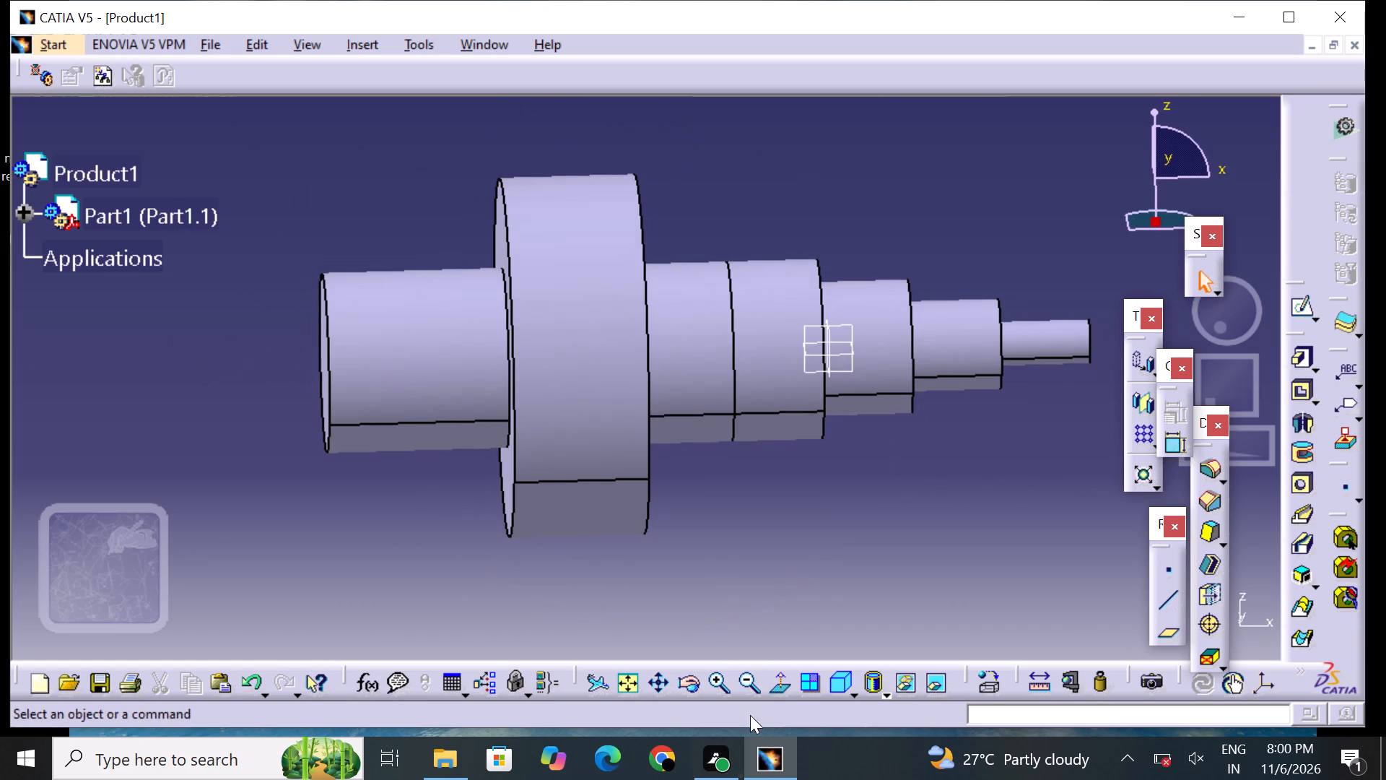
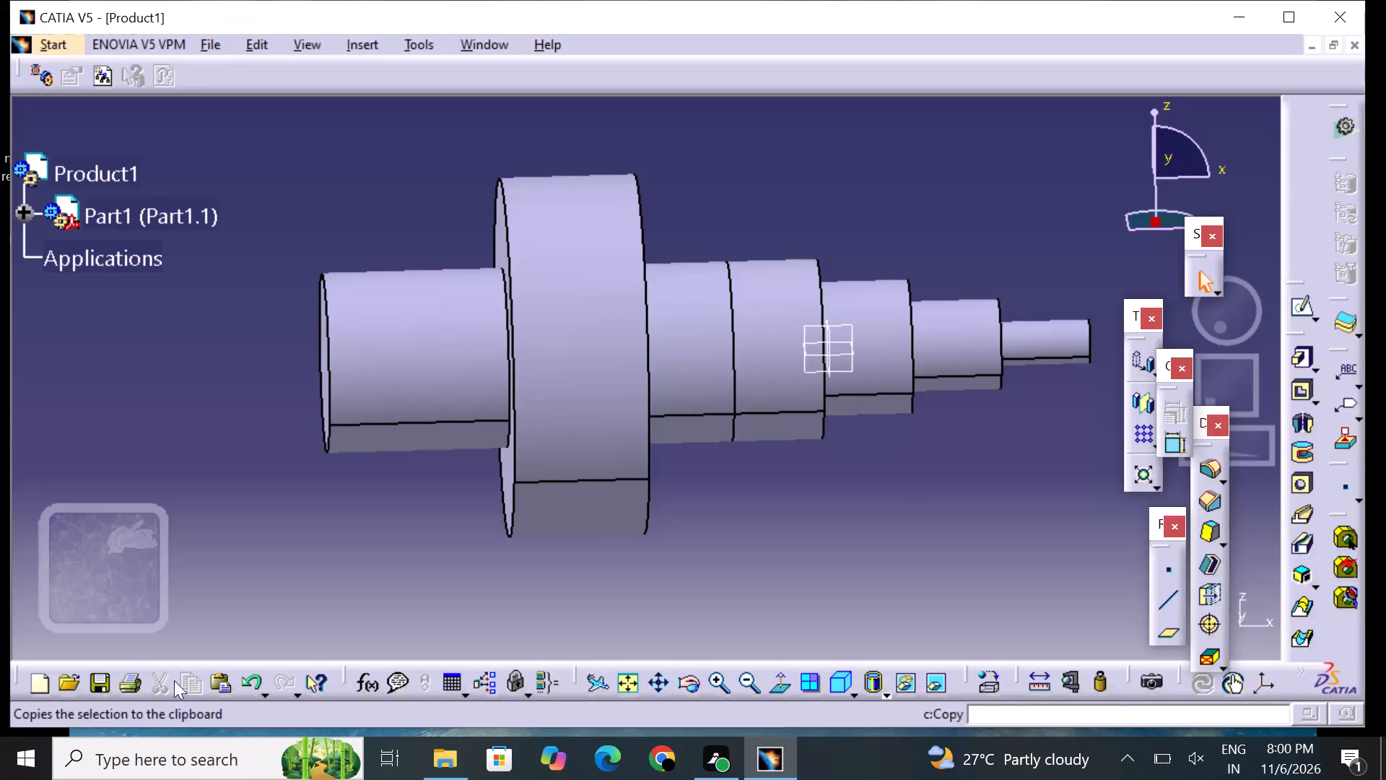
Save the shaft part to the Desktop as a CATPart named PART 01, accepting the update of its links in session.
click(105, 681)
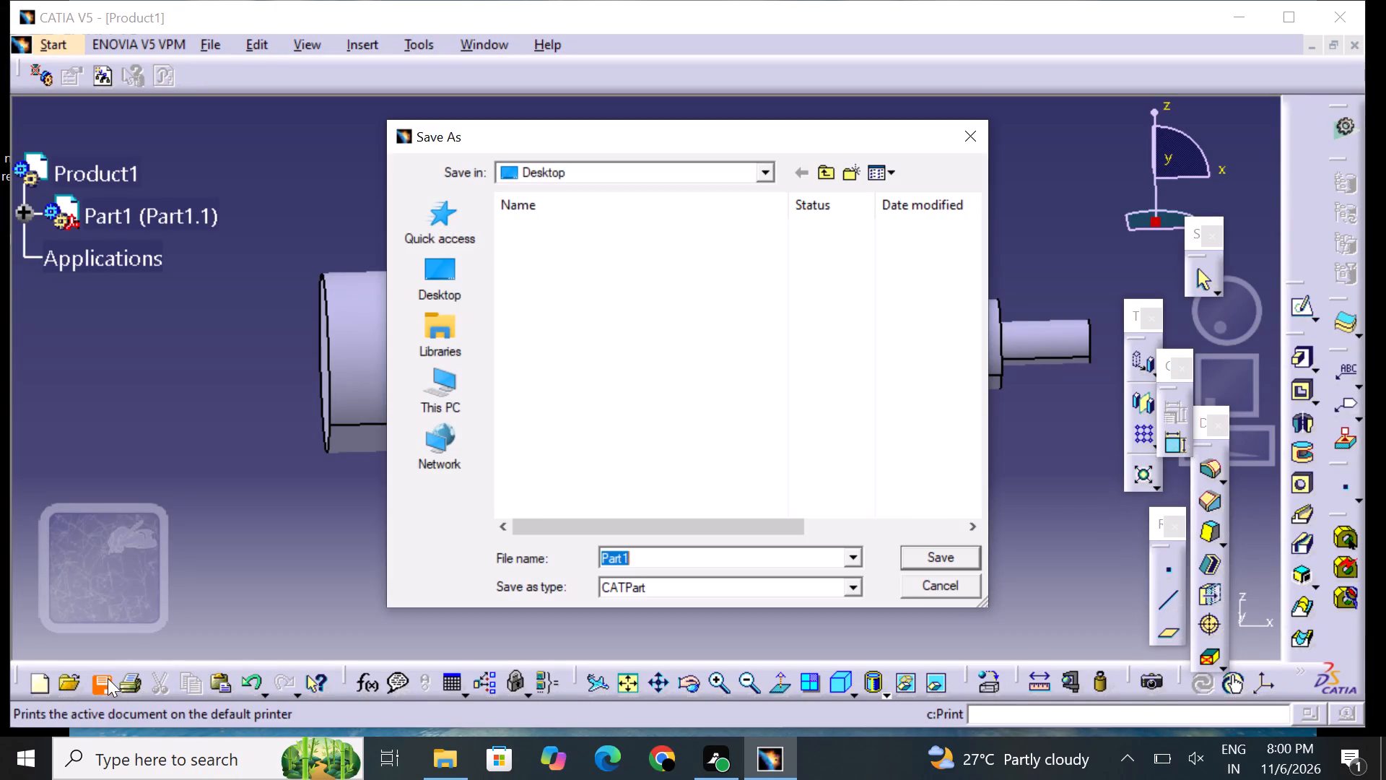
key(BackSpace)
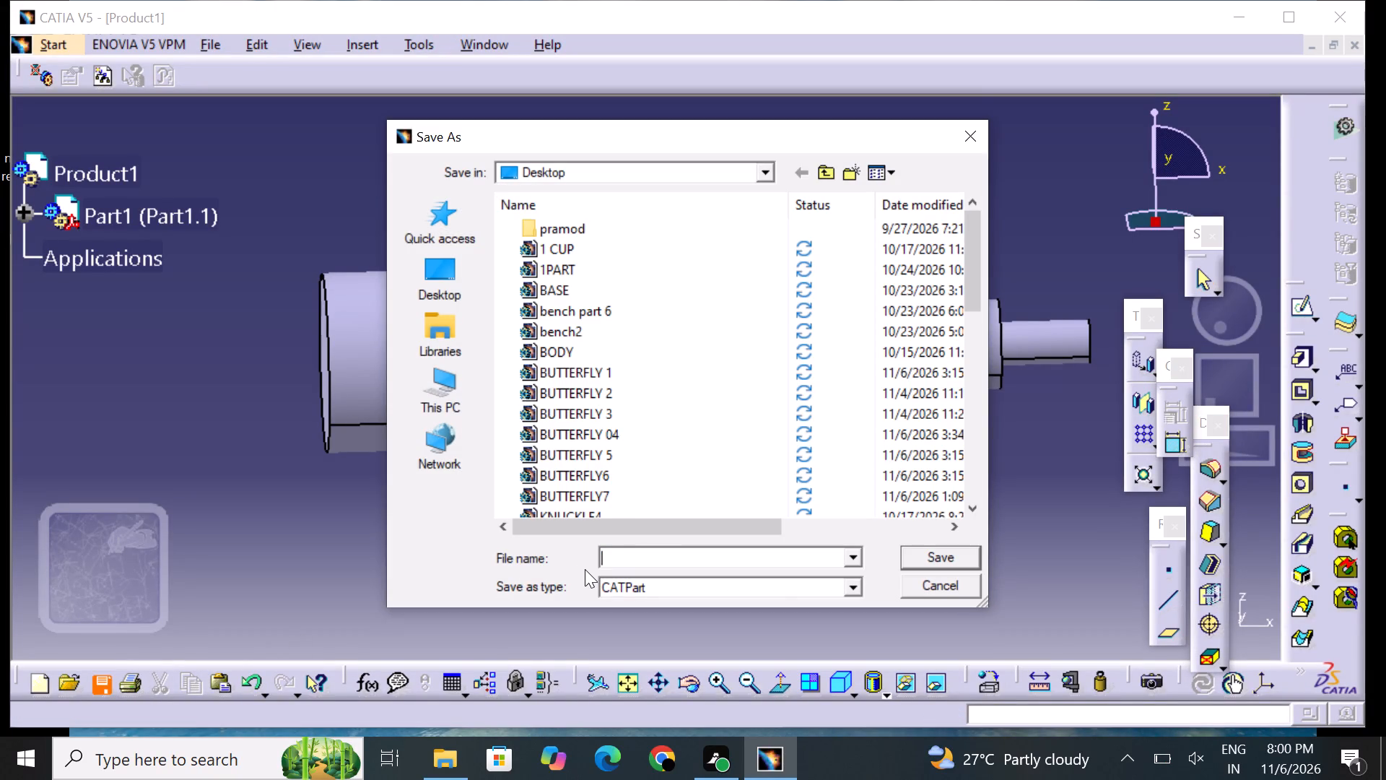
text(PART)
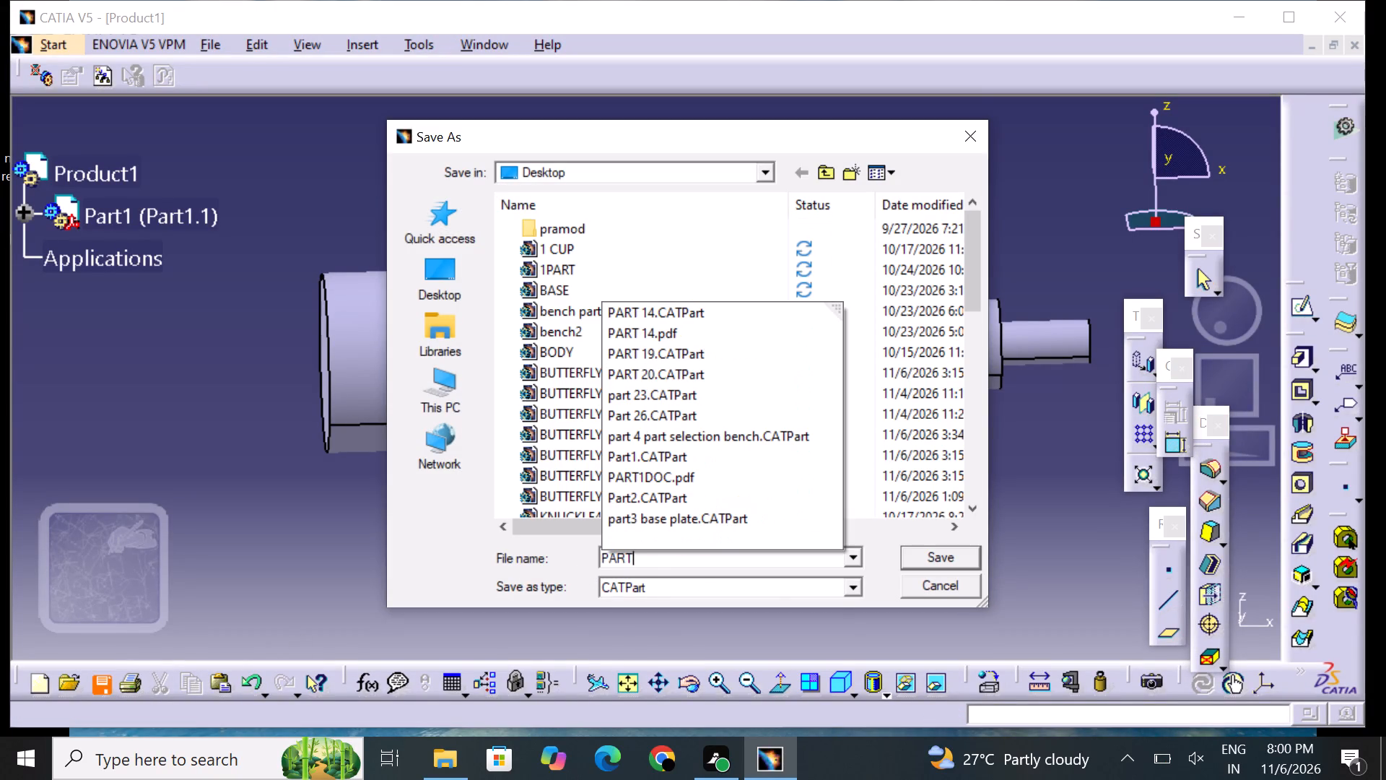
key(space)
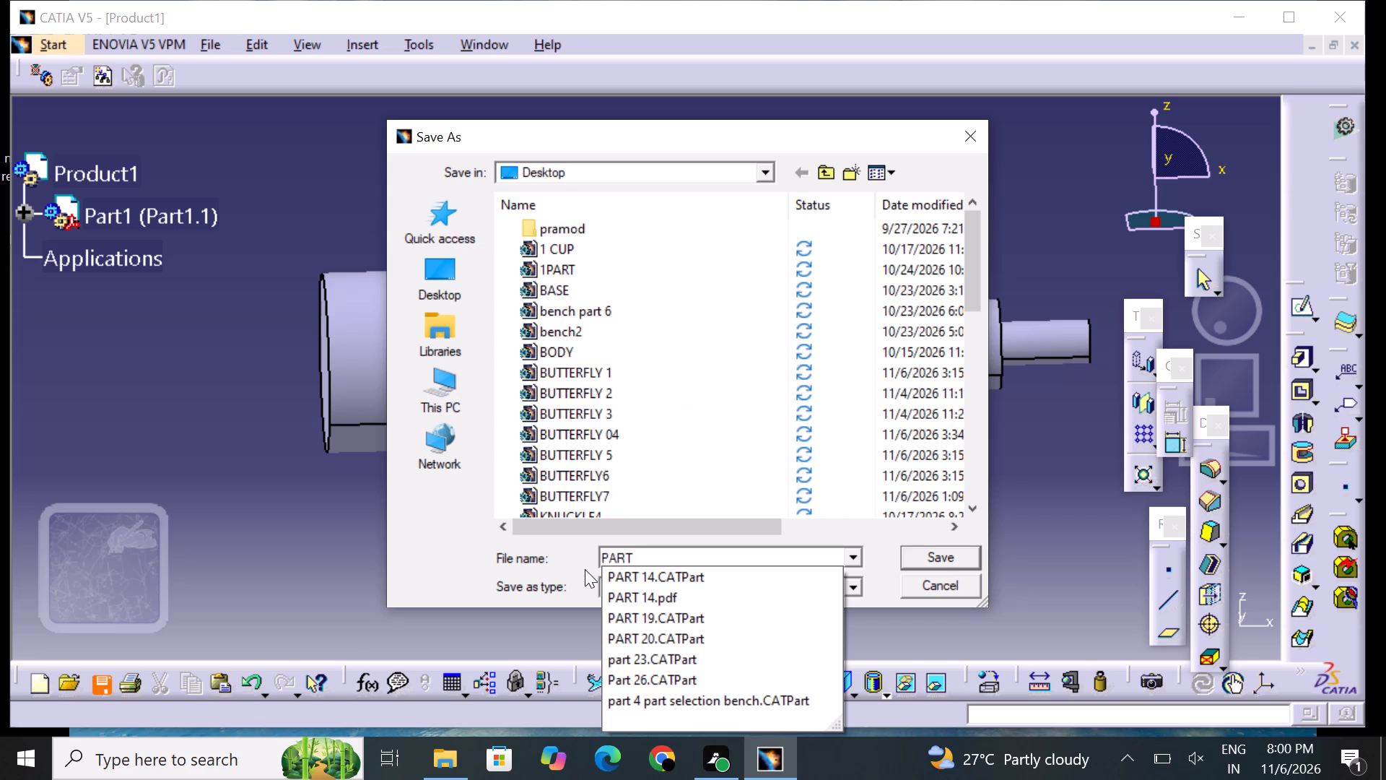
key(0)
key(1)
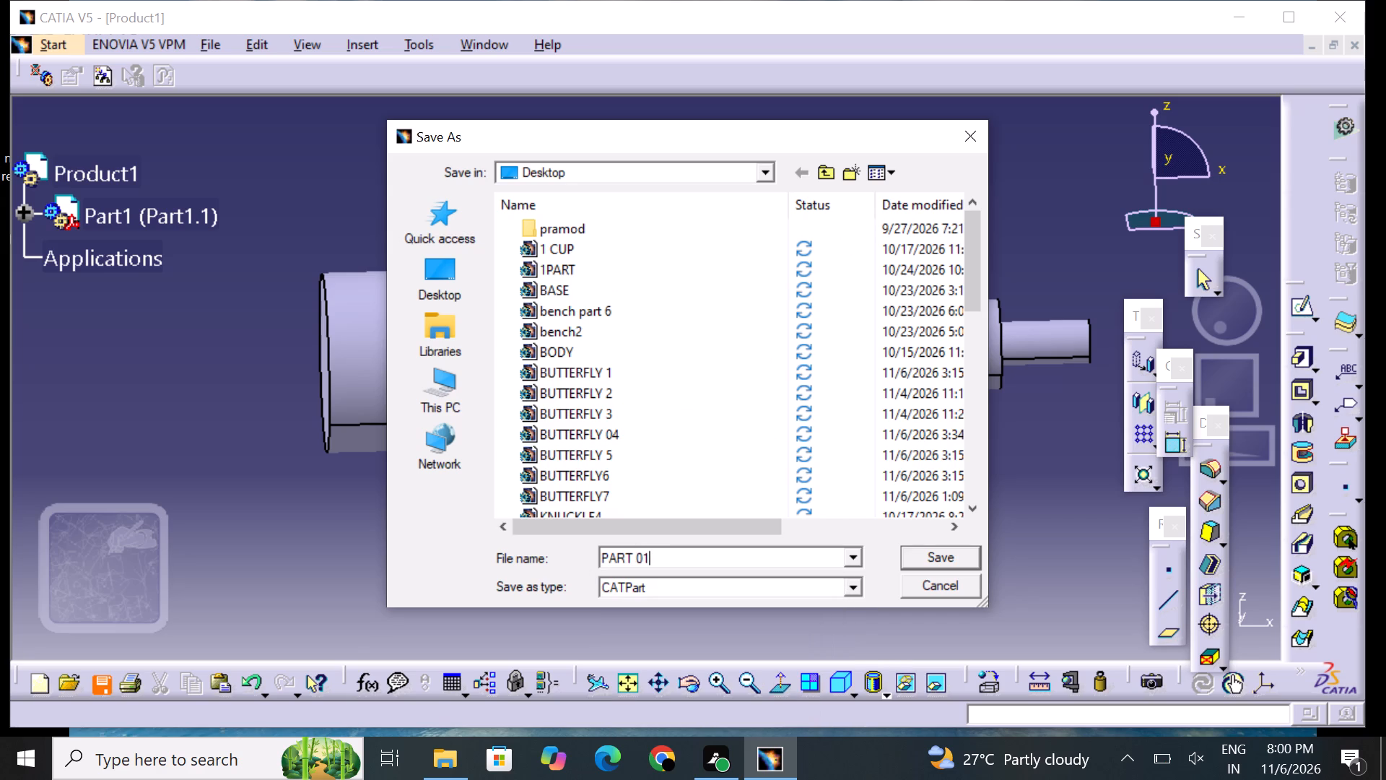
click(951, 569)
click(959, 548)
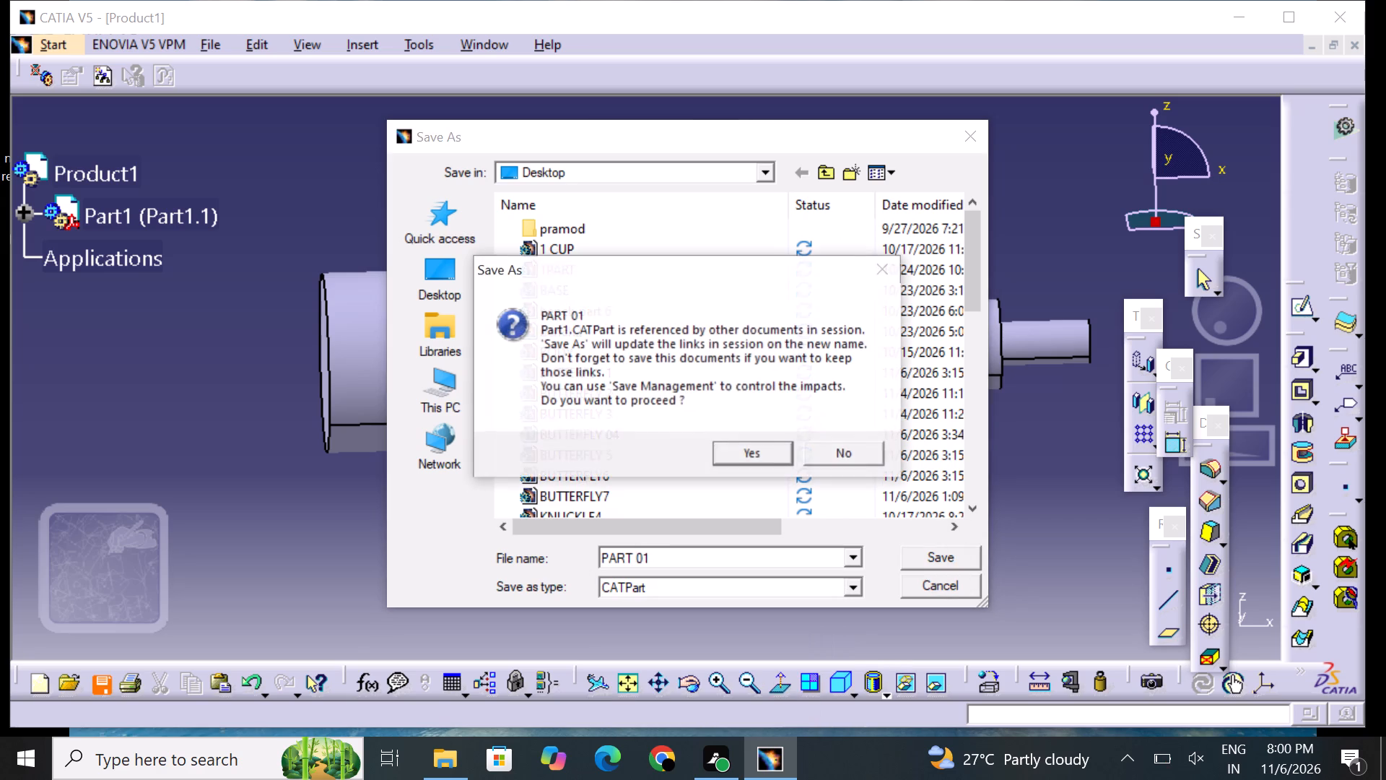
click(764, 464)
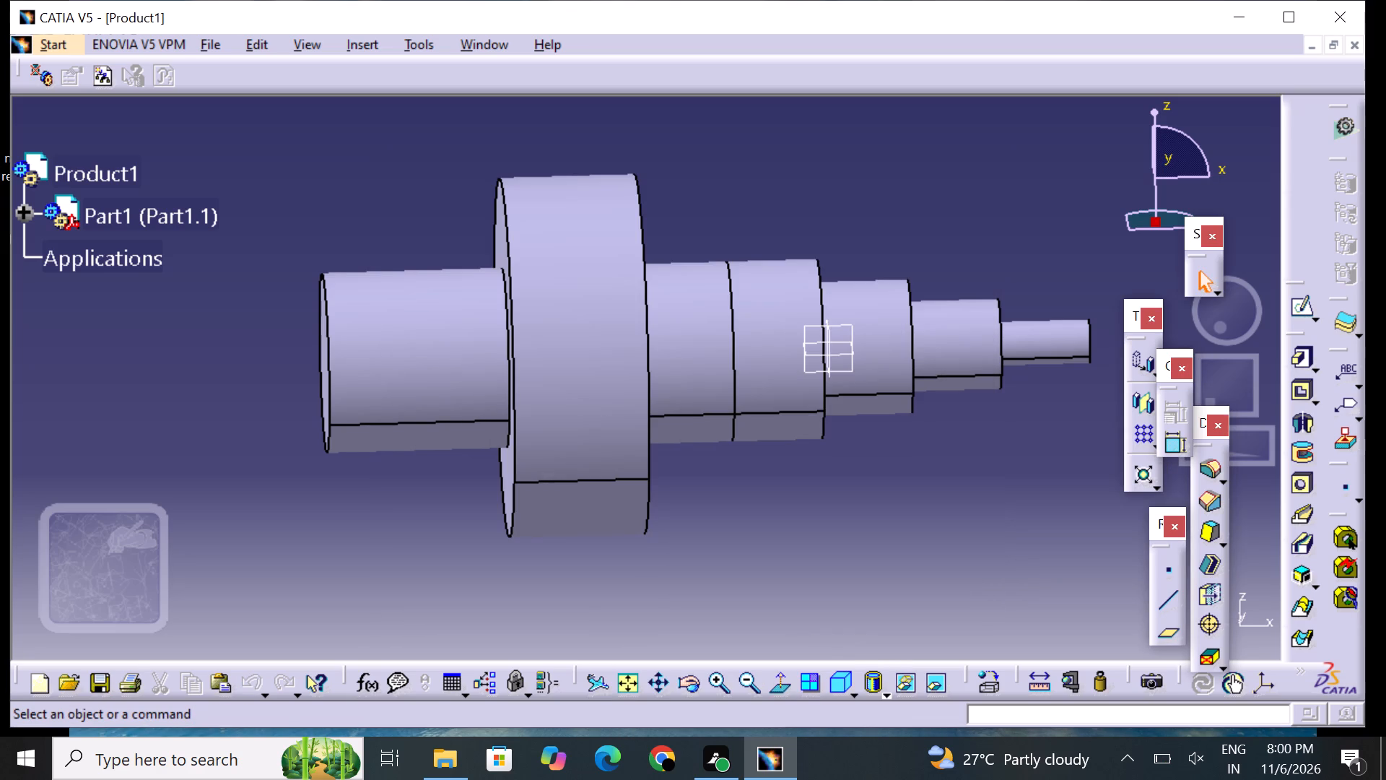
Print the shaft view to a PDF document named PART01 DO on the Desktop.
click(144, 689)
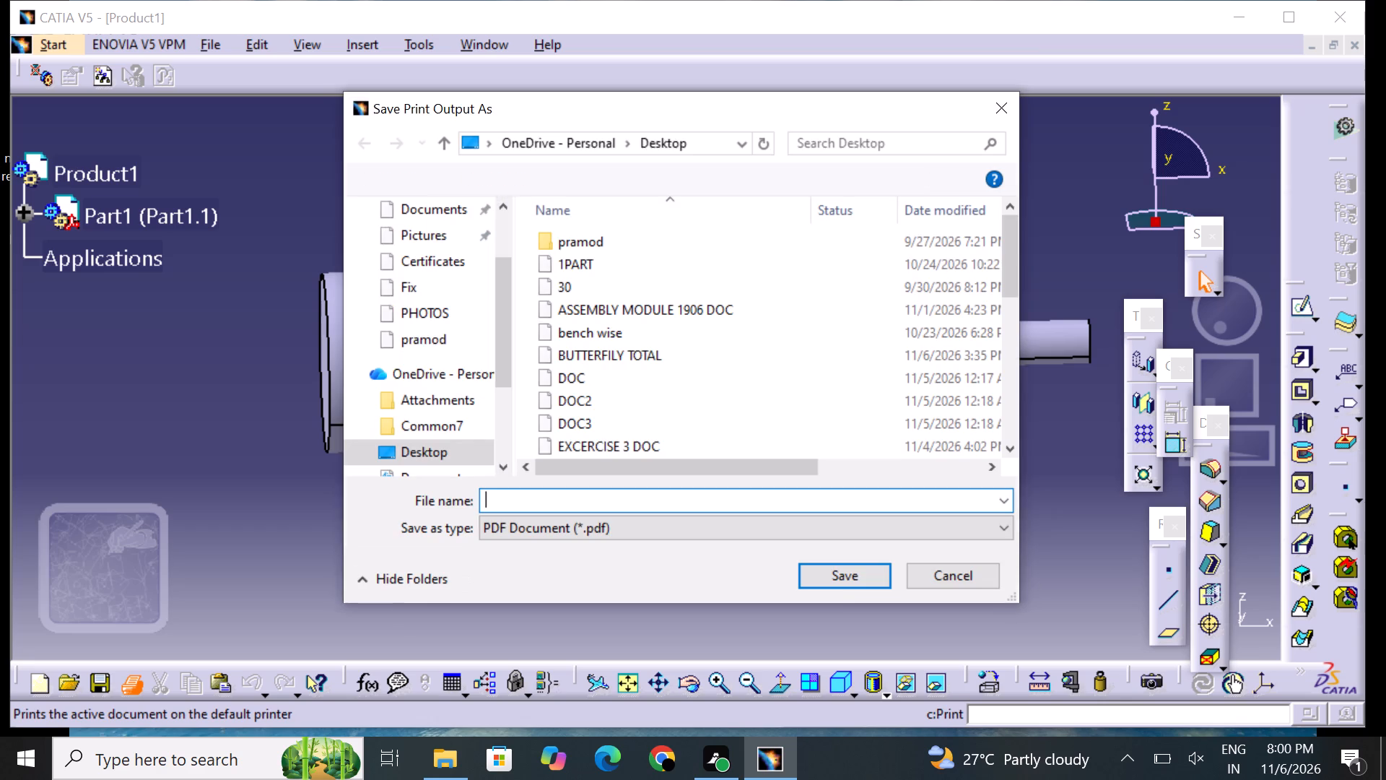
click(141, 681)
click(610, 499)
key(p)
text(ART)
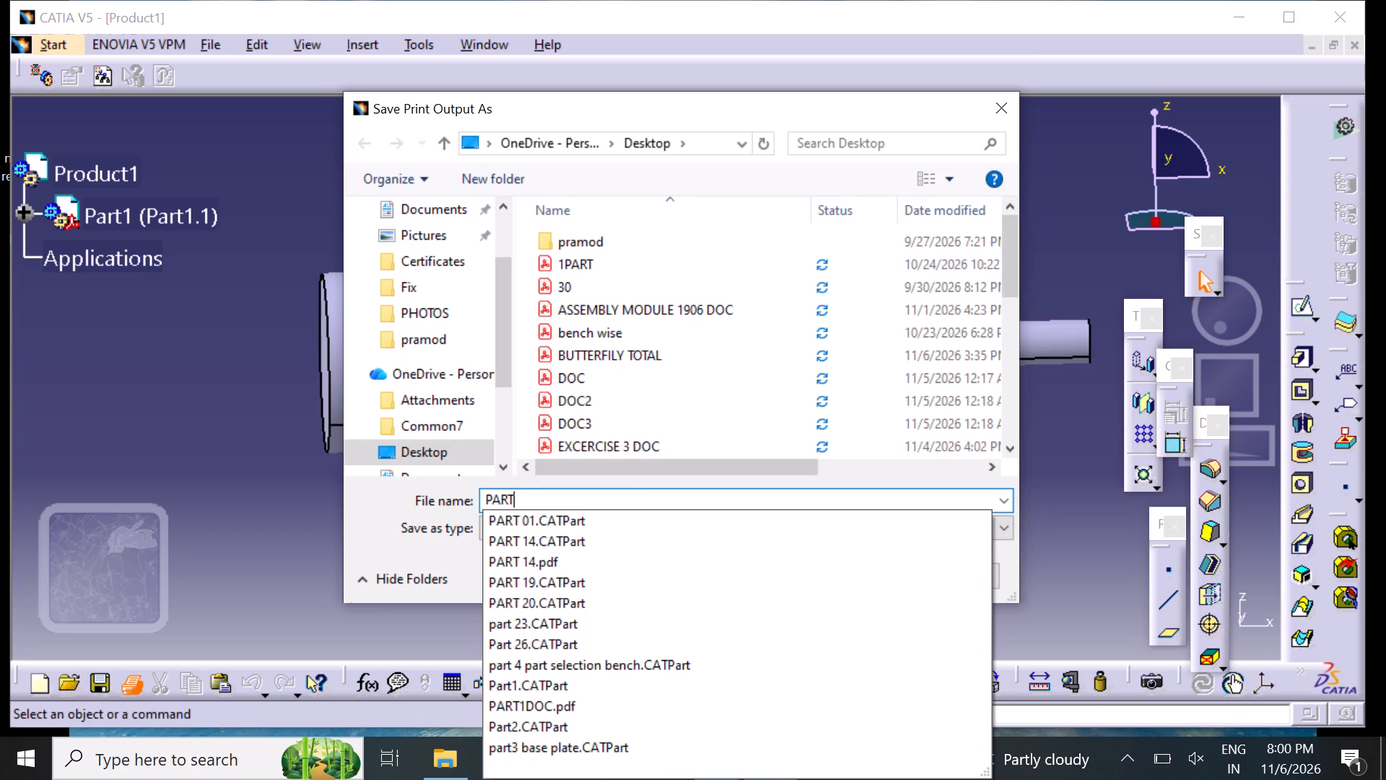
key(0)
key(1)
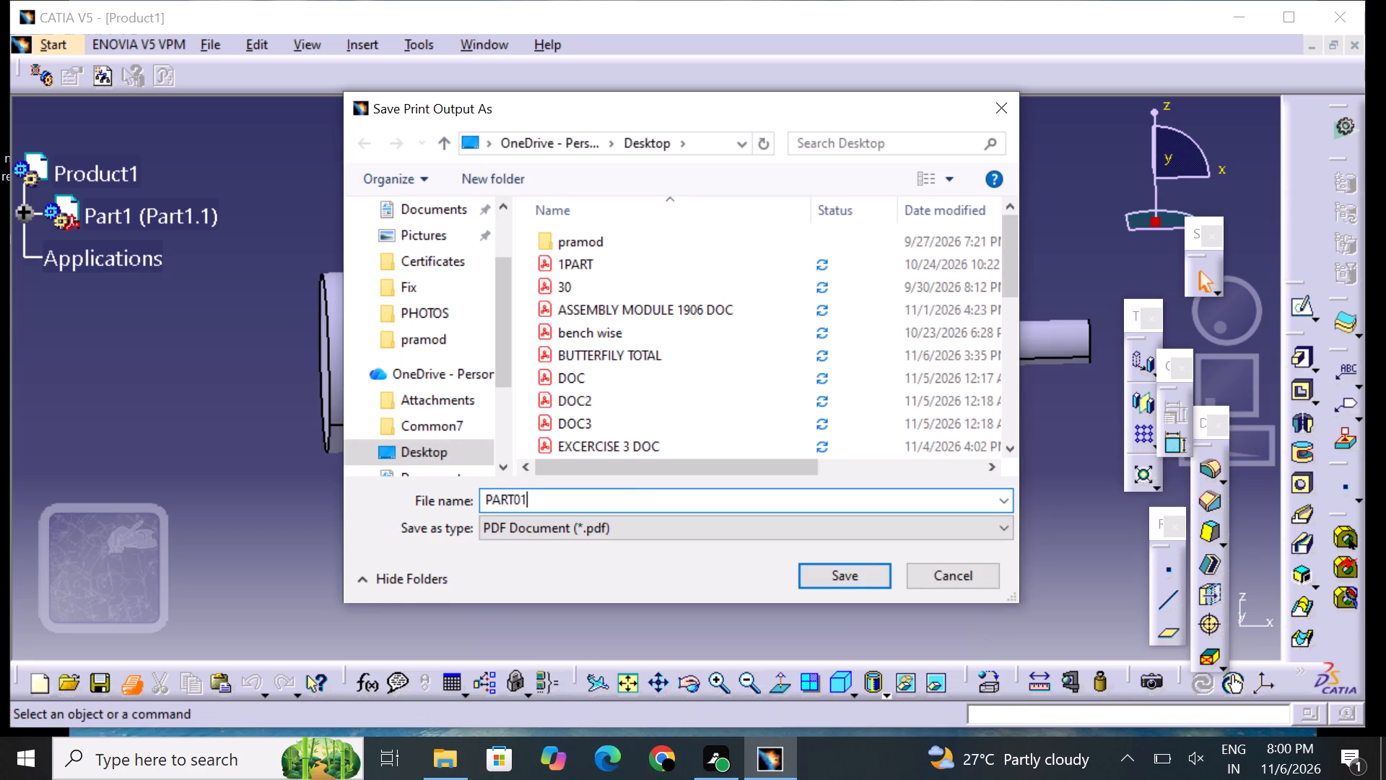
key(space)
text(DO)
click(850, 584)
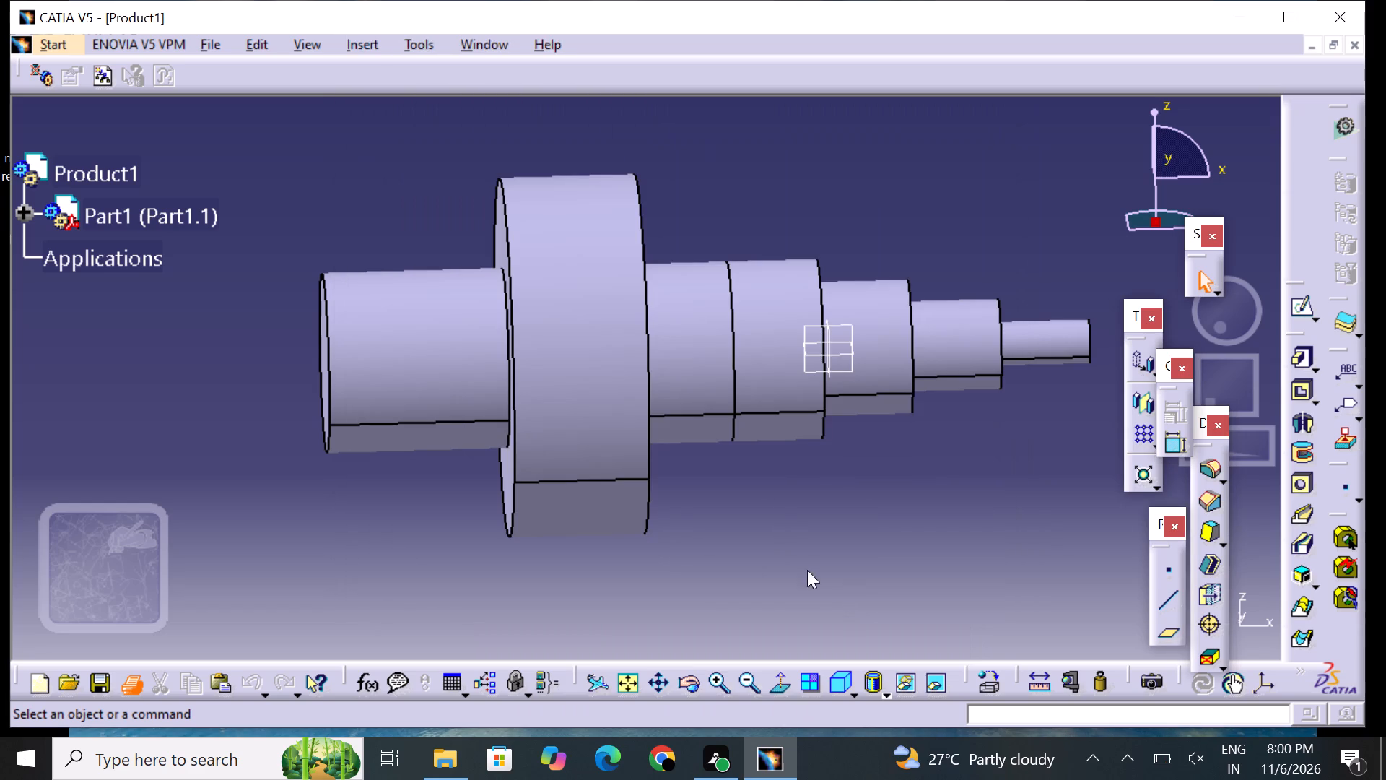